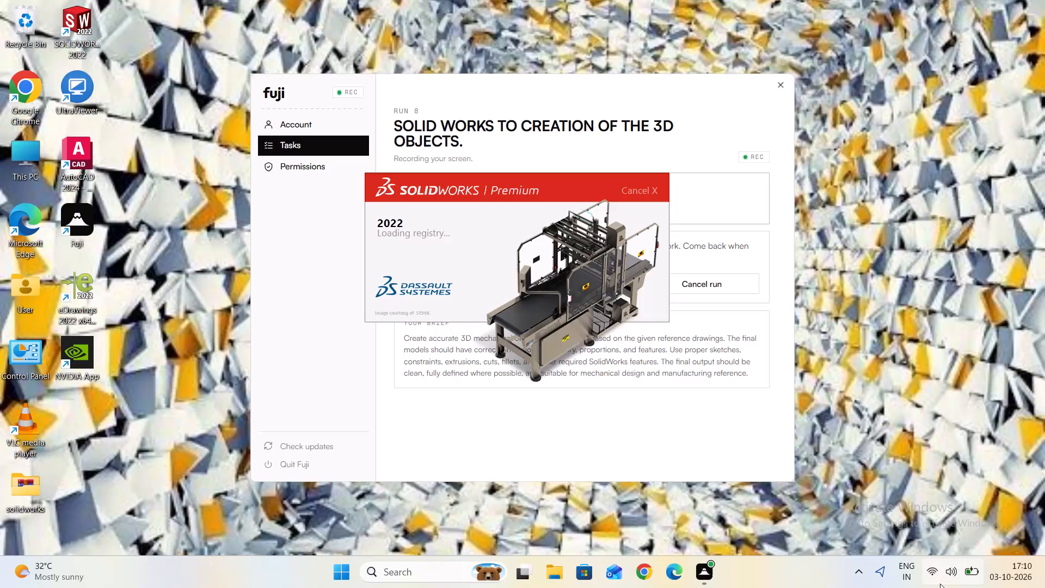
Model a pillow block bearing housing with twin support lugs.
Turn off the computer's Wi-Fi connection.
left_click(936, 583)
left_click(826, 326)
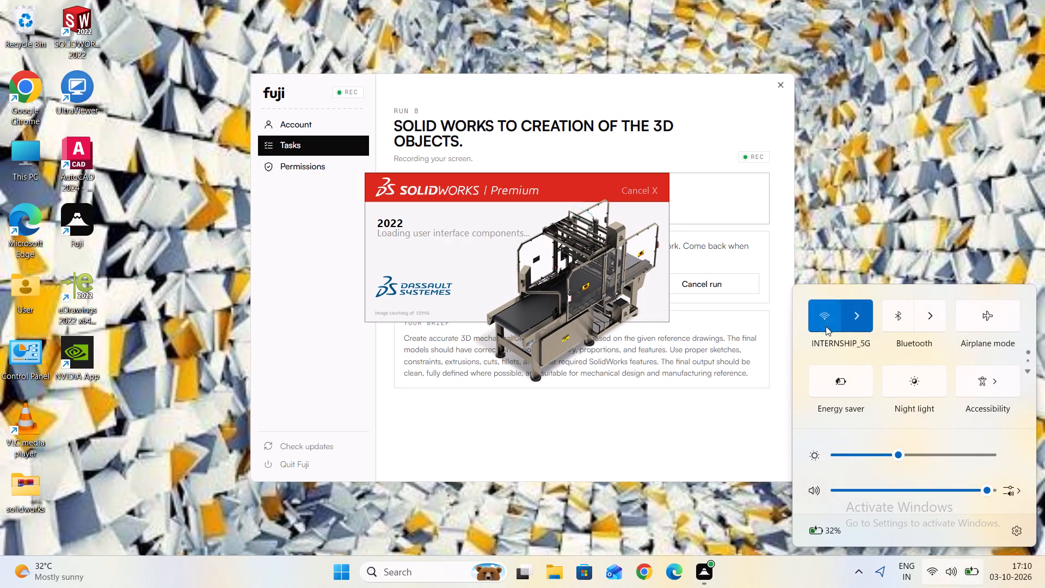
left_click(831, 238)
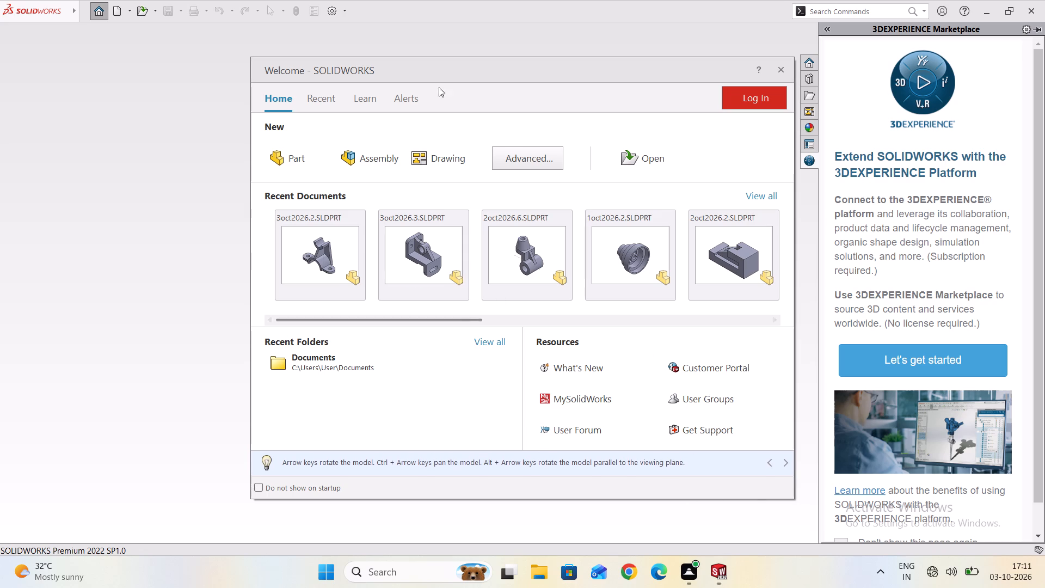
Dismiss the welcome window and create a new part document.
left_click(781, 67)
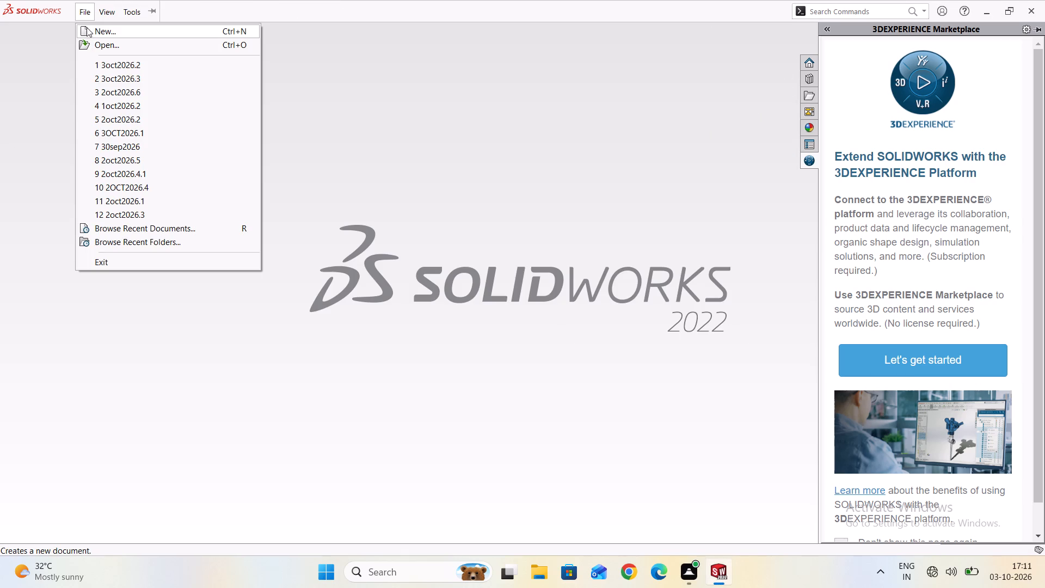
left_click(90, 29)
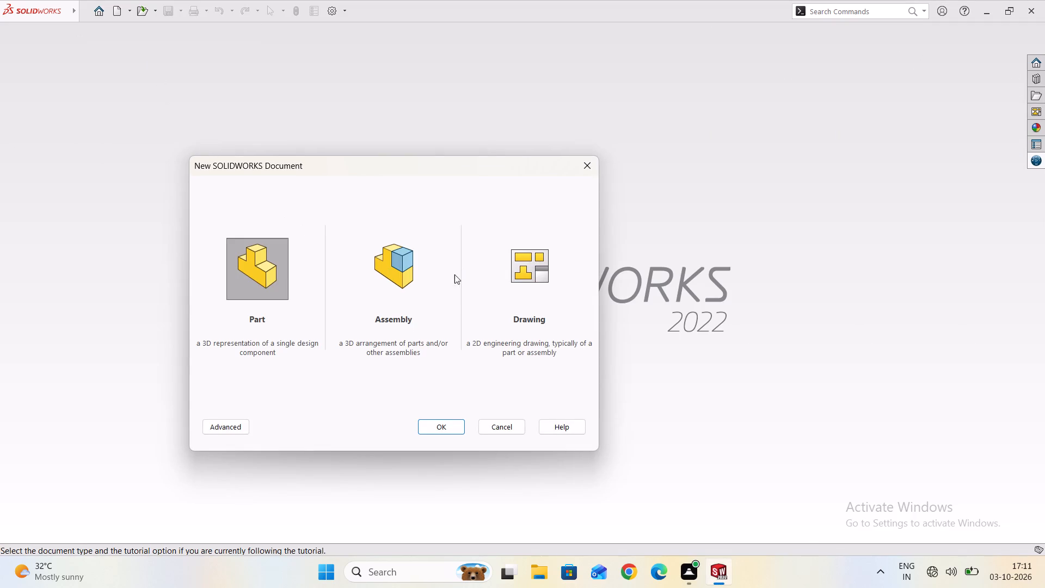
double_click(250, 273)
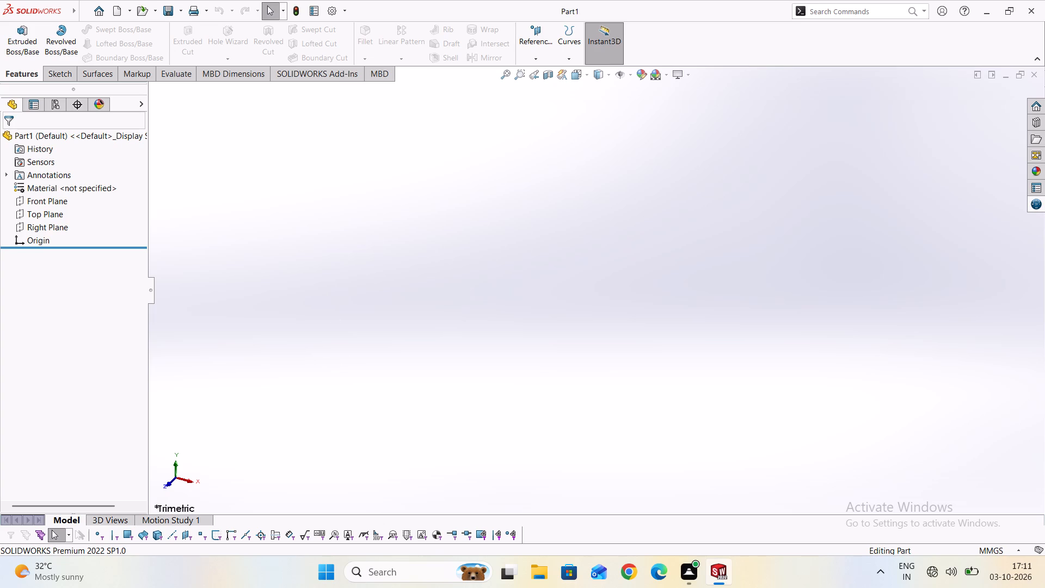
Start a sketch on the Front Plane and draw a vertical centerline passing through the origin.
right_click(64, 75)
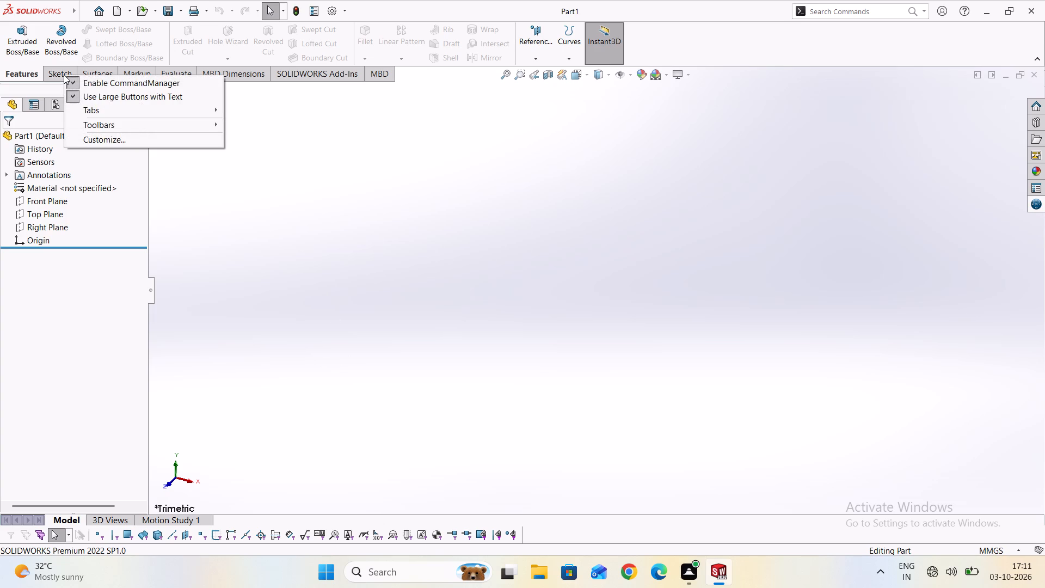
left_click(27, 77)
left_click(53, 71)
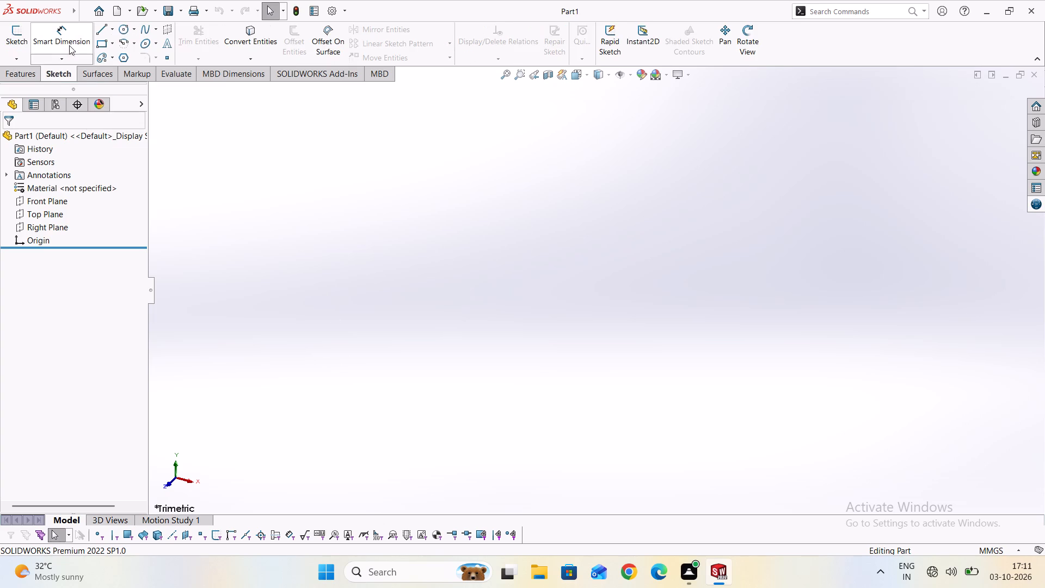
left_click(113, 30)
left_click(121, 60)
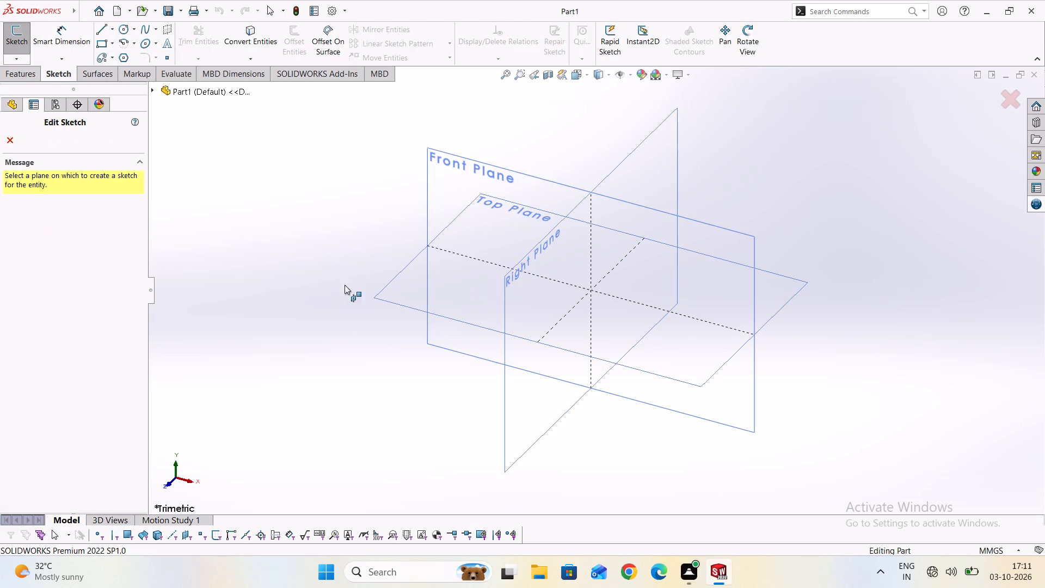
left_click(467, 175)
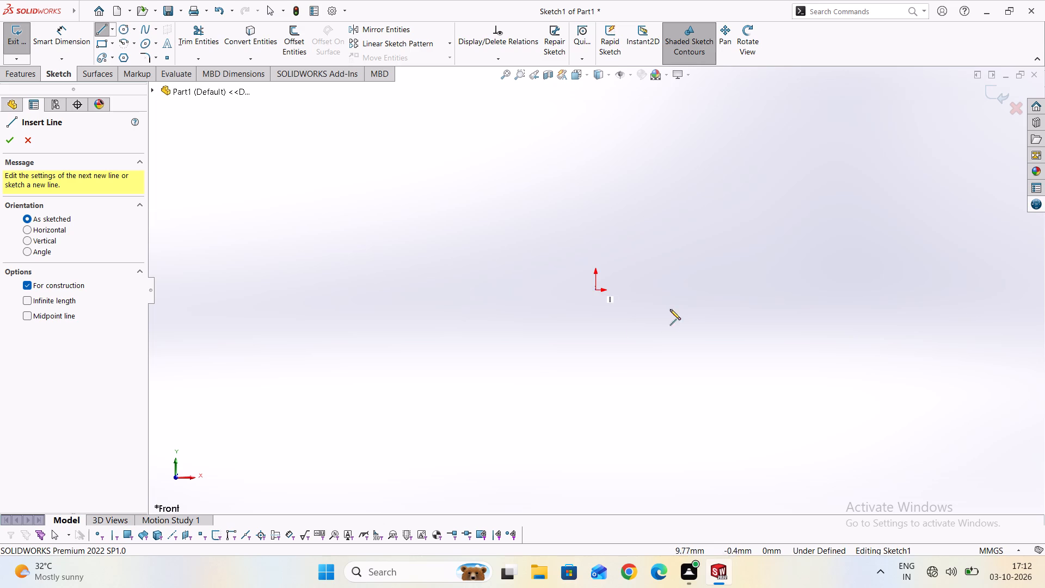
left_click(593, 357)
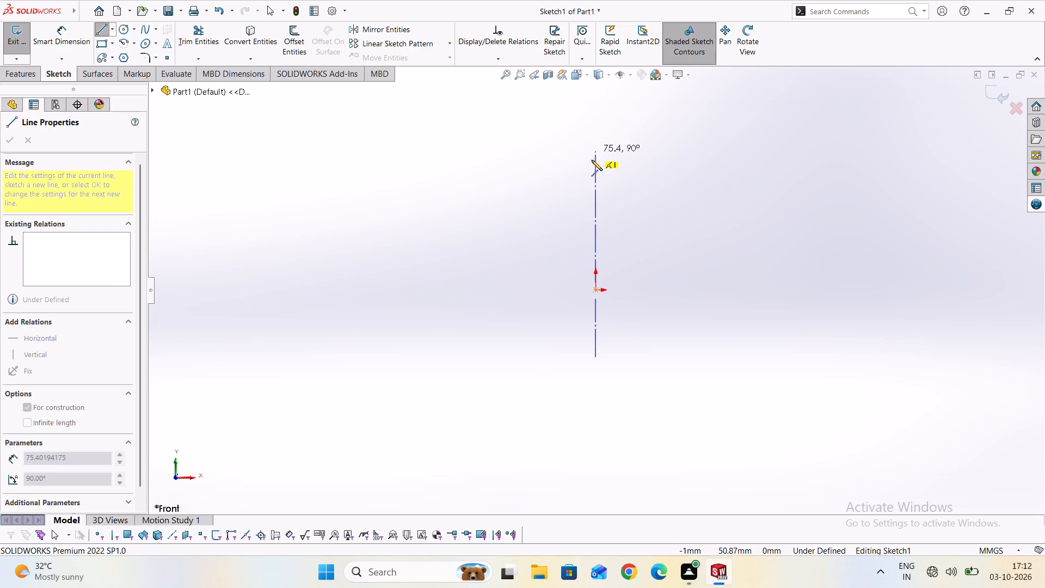
left_click(598, 164)
key("Escape")
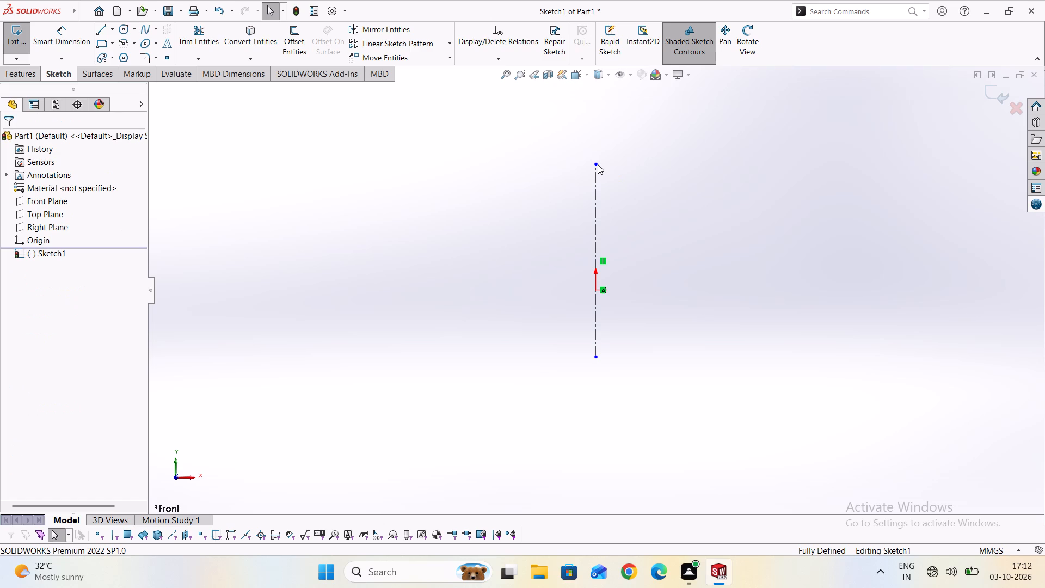
Draw a horizontal centerline about 123 mm long through the origin, crossing the vertical centerline.
left_click(111, 29)
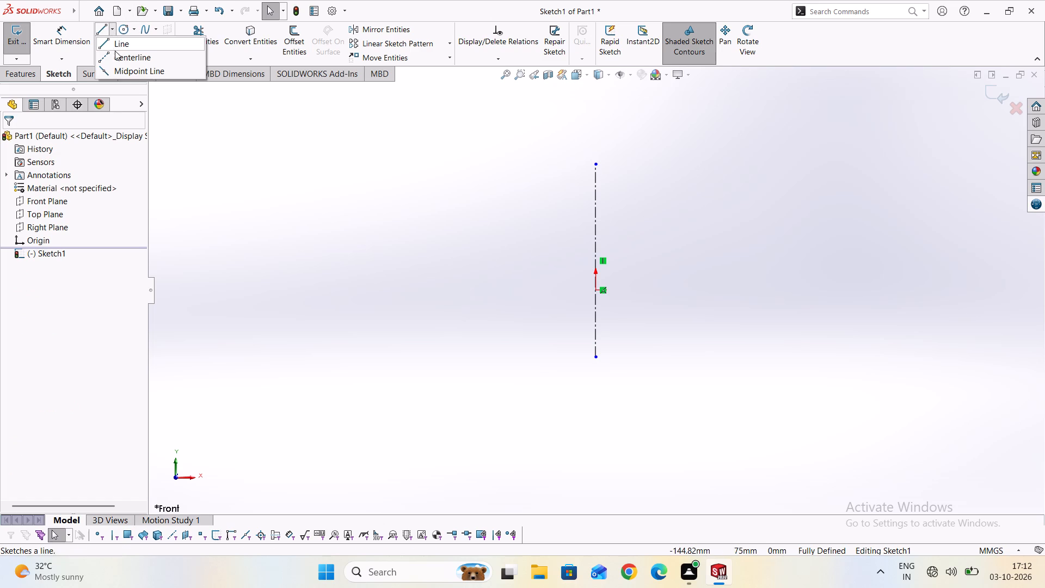
left_click(120, 59)
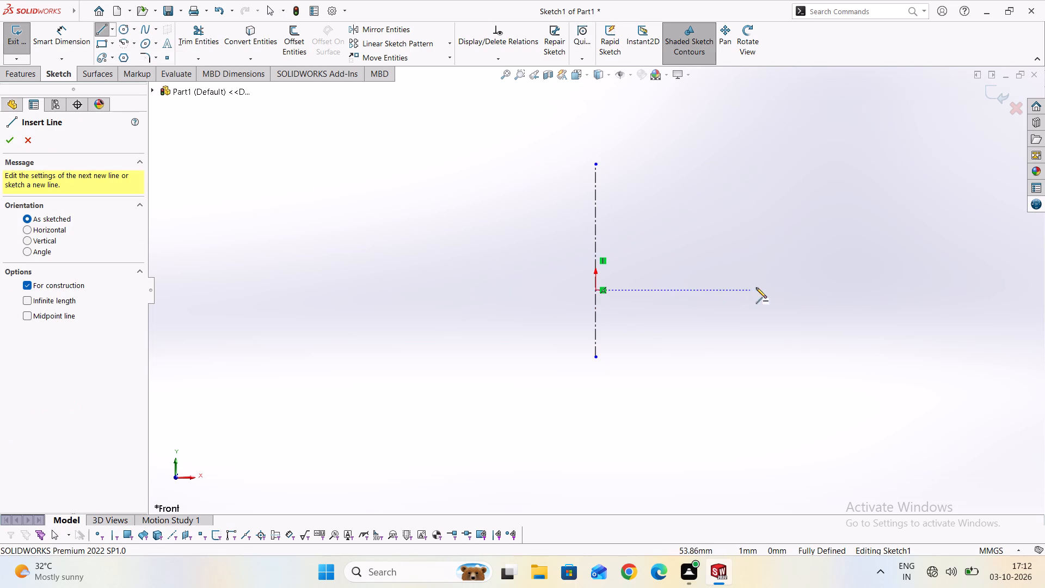
left_click(788, 290)
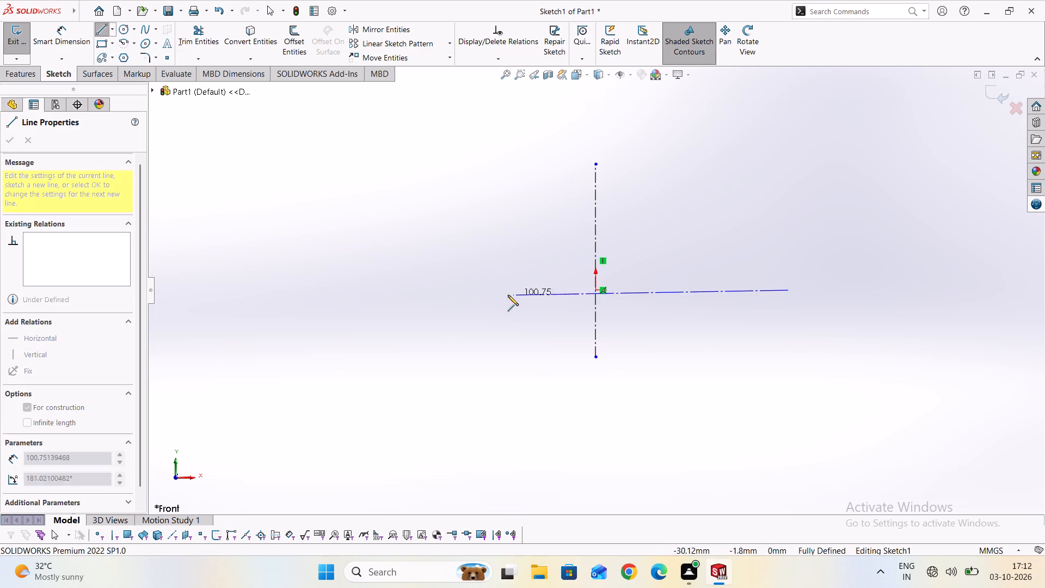
left_click(452, 290)
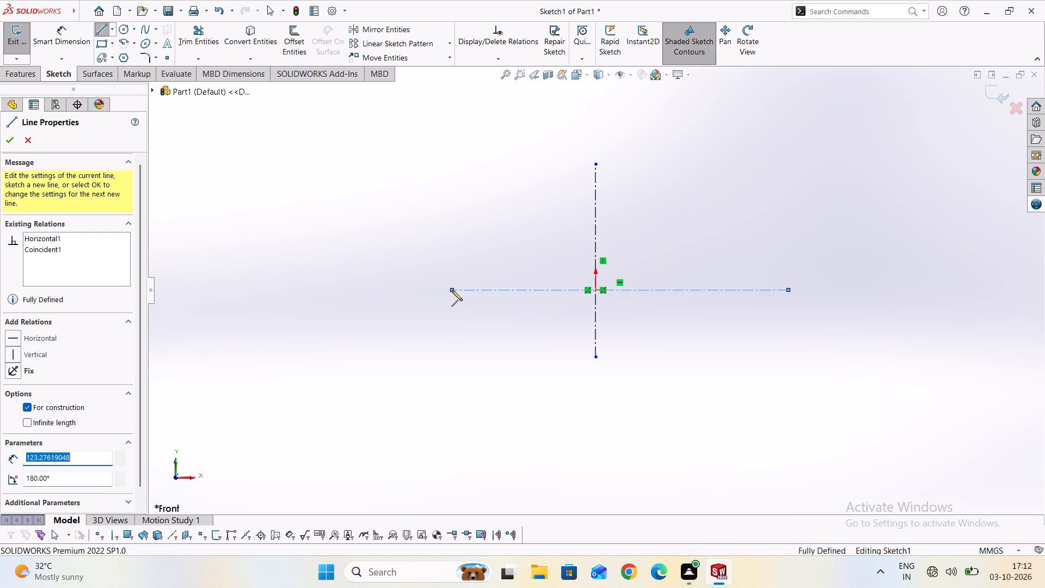
key("Escape")
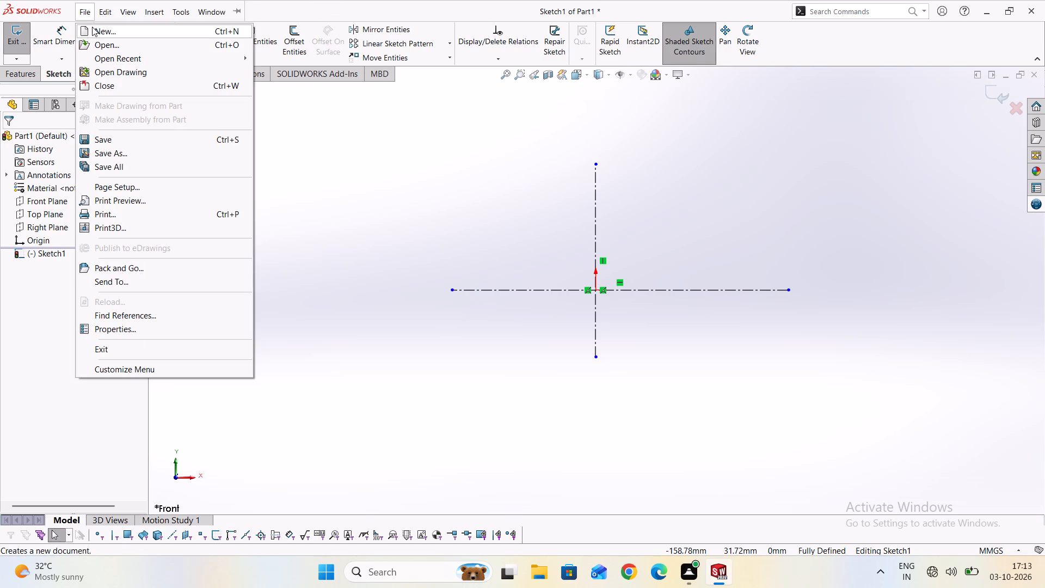
Open the existing part 2oct2026.3 from the Documents folder.
left_click(103, 44)
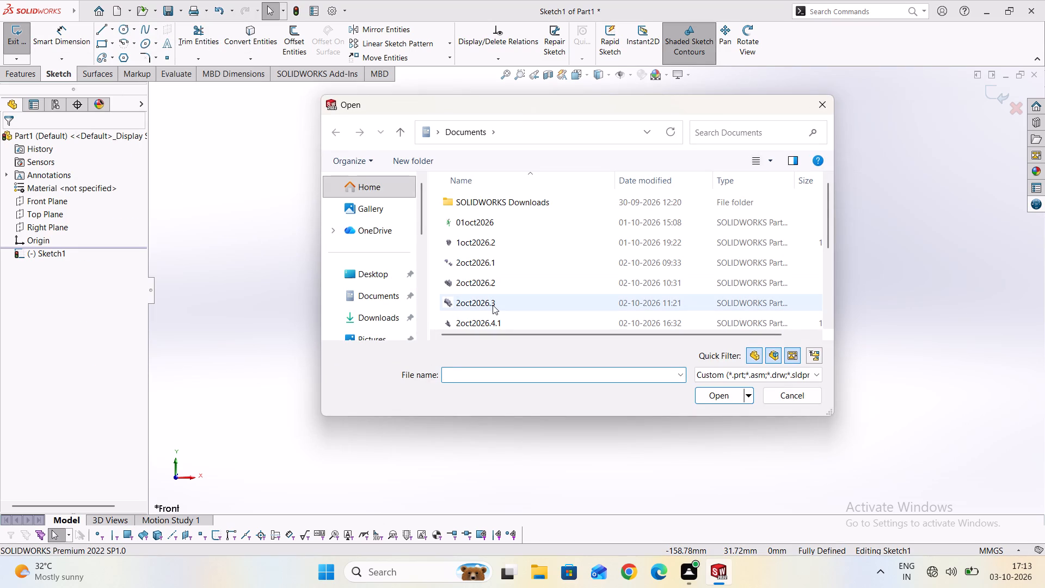
double_click(493, 305)
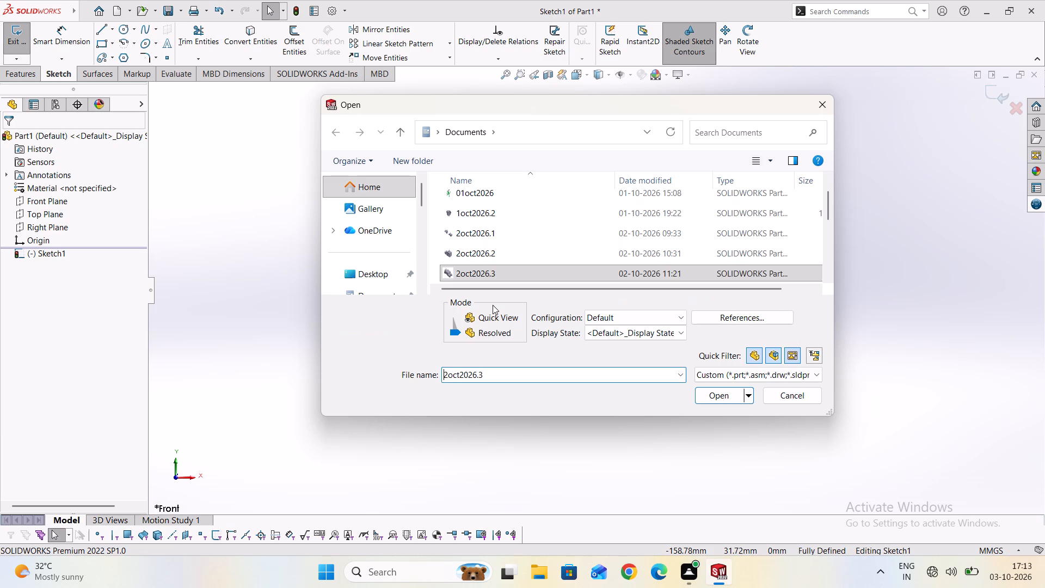
left_click(715, 398)
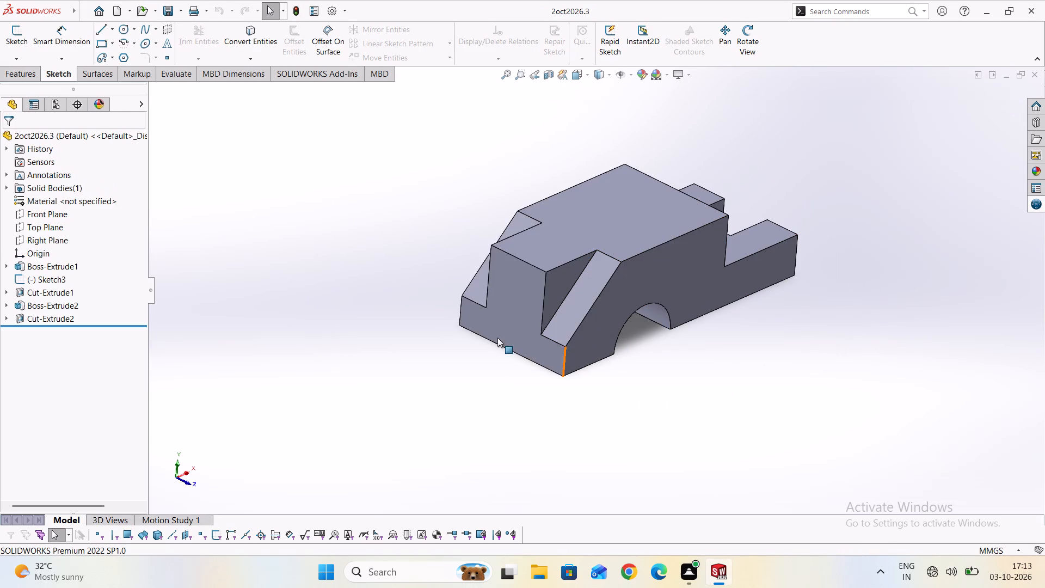
Open the existing part 3oct2026.3 from the Documents folder.
left_click(71, 11)
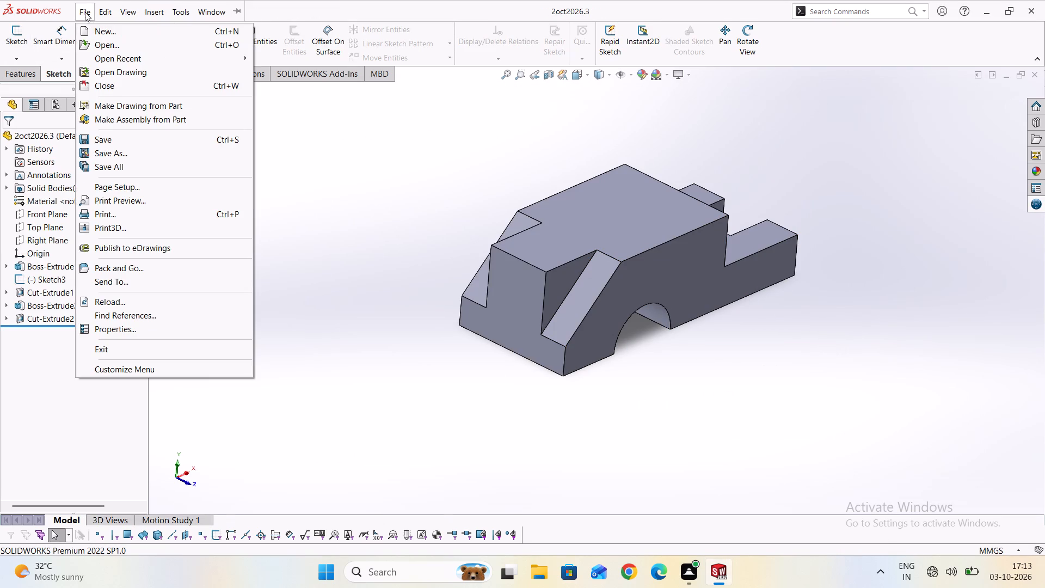
left_click(107, 46)
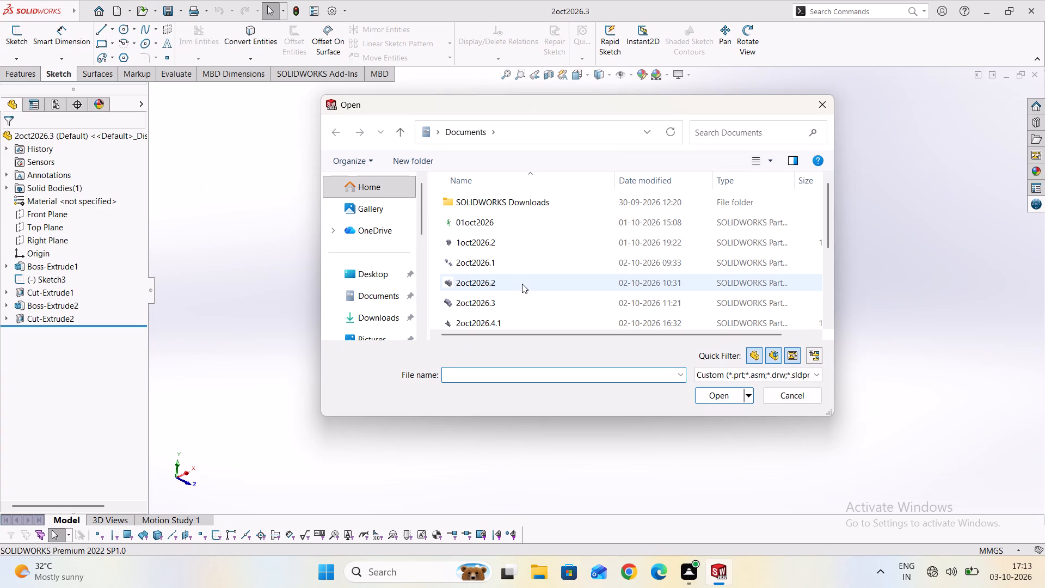
scroll(515, 281, "down", 6)
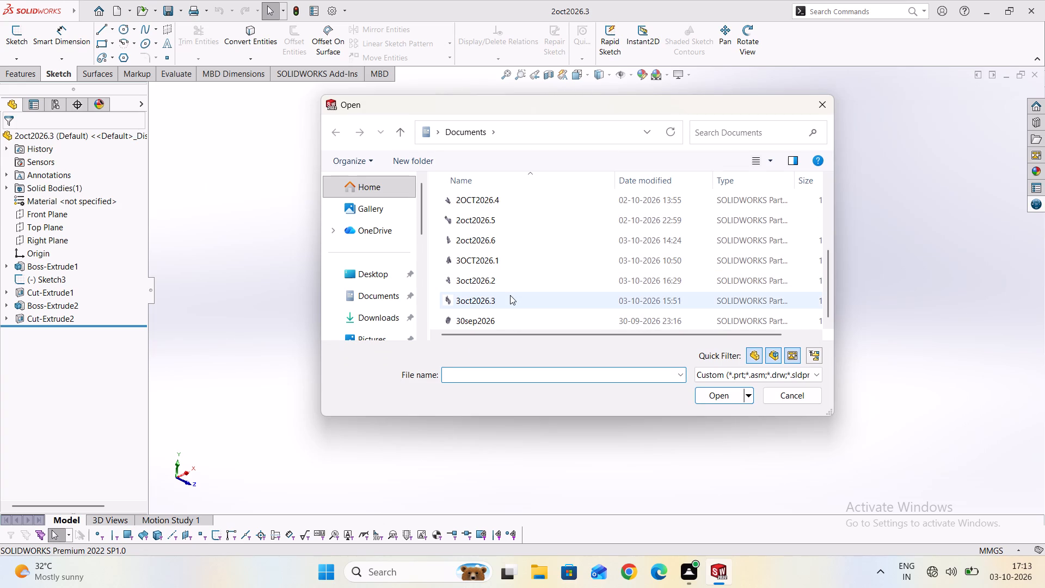
scroll(510, 295, "down", 3)
left_click(486, 308)
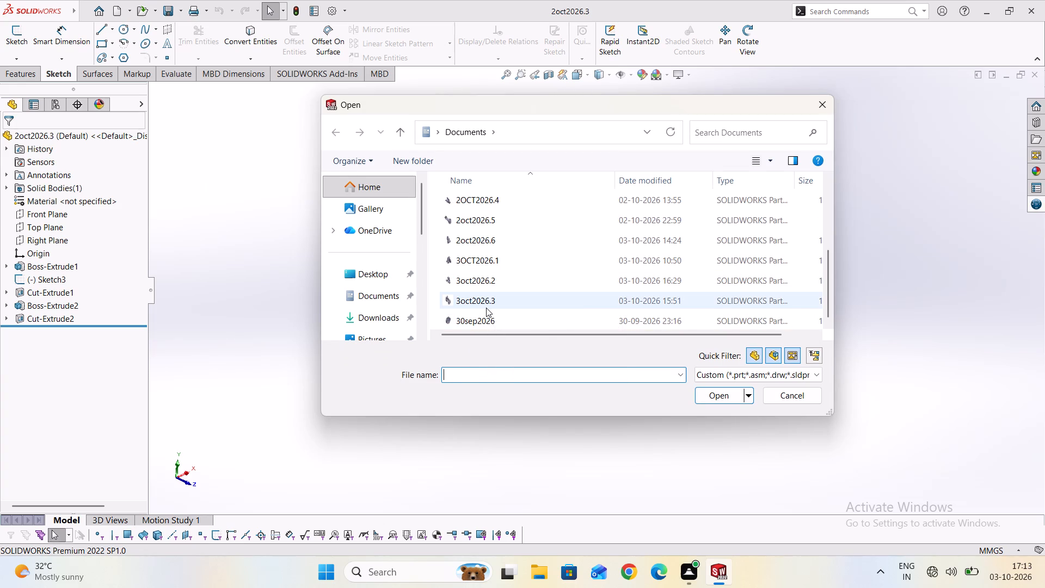
left_click(486, 308)
left_click(727, 402)
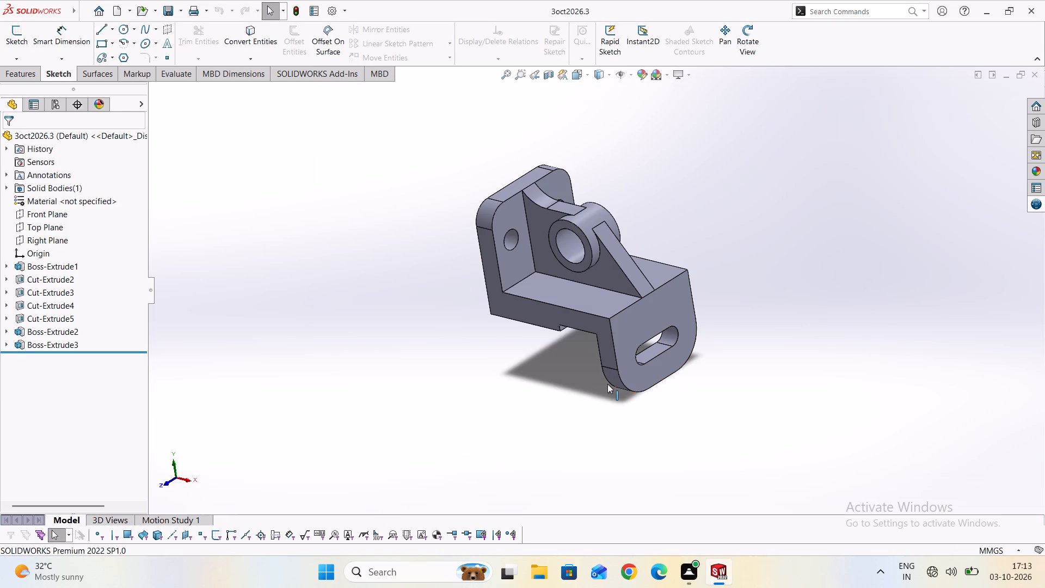
On the Right Plane, sketch a circle of about 0.59 mm radius beside the rib's lower corner, just above the base's top edge.
scroll(561, 211, "up", 3)
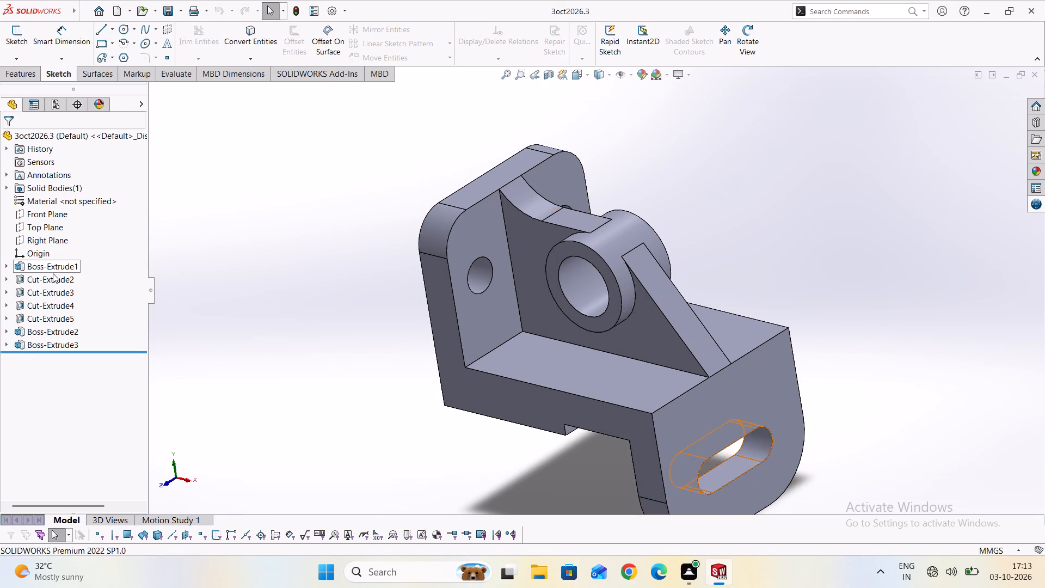
right_click(63, 244)
left_click(76, 230)
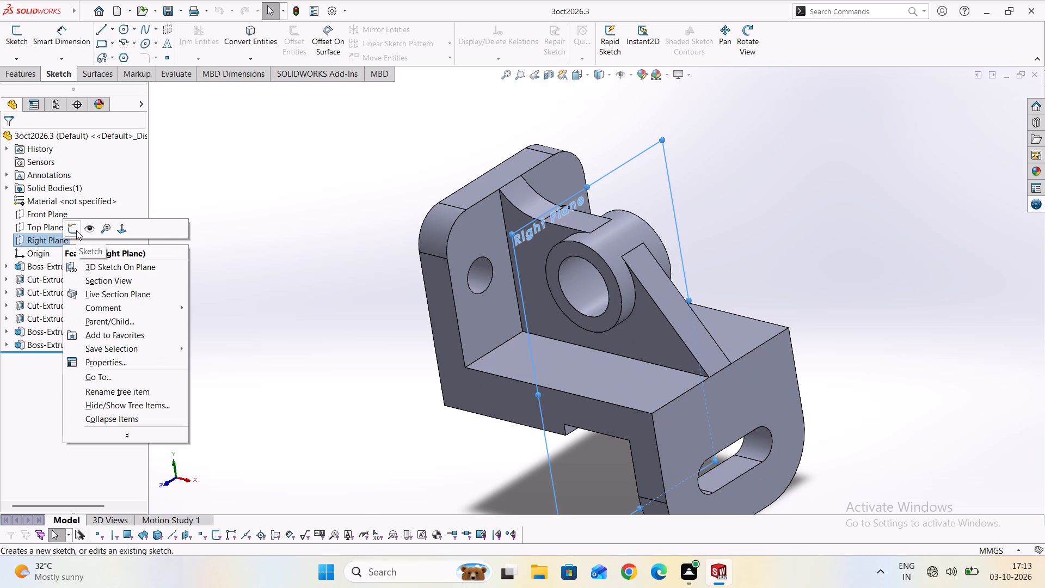
scroll(568, 277, "up", 3)
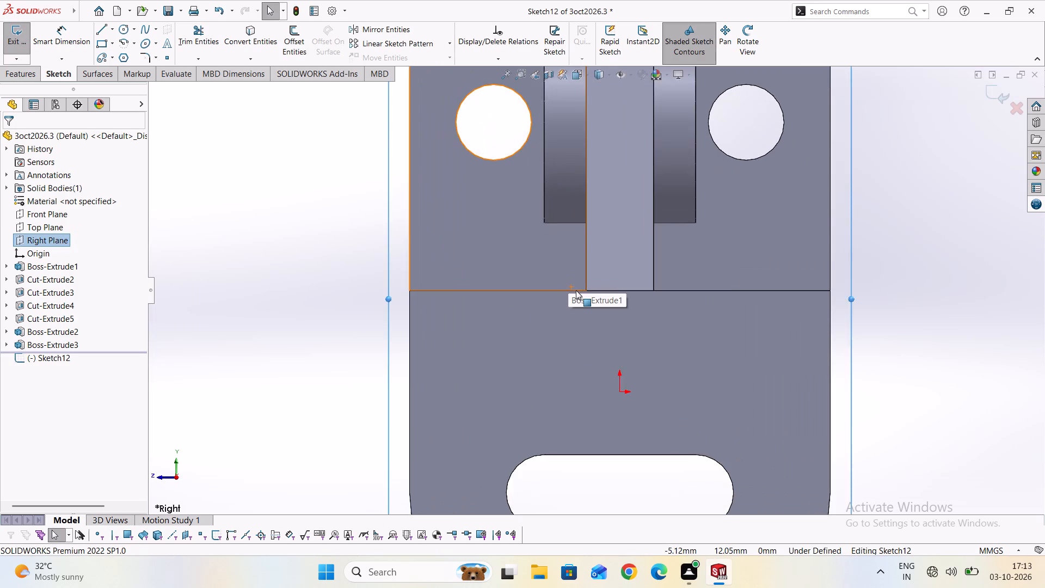
scroll(576, 290, "up", 3)
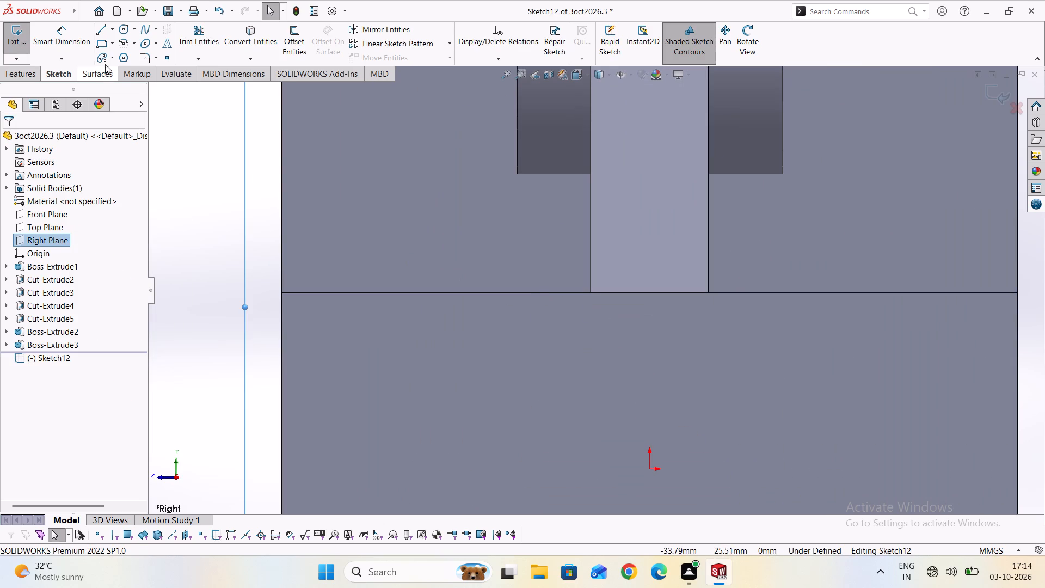
left_click(122, 29)
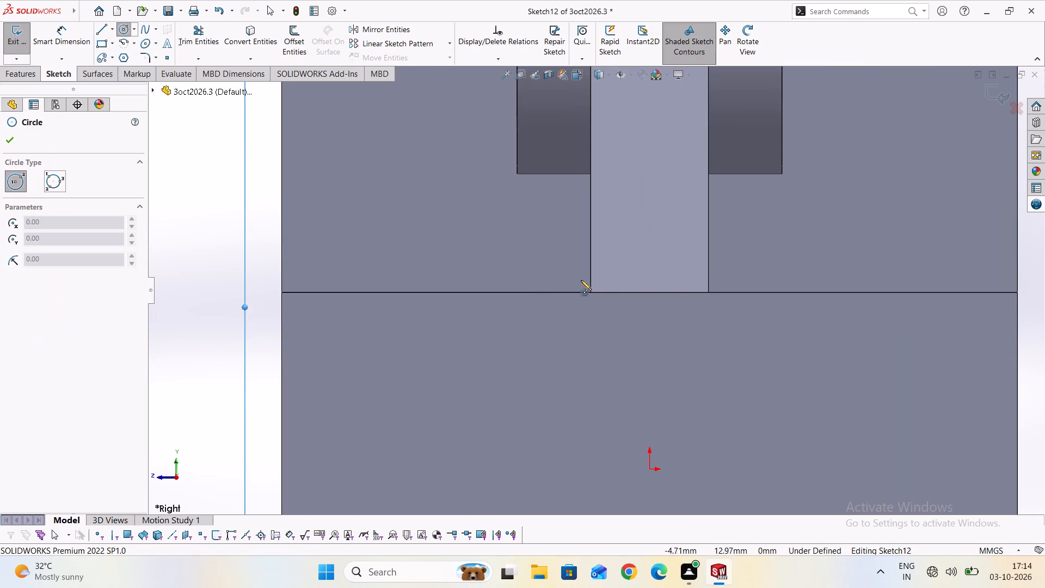
left_click(580, 280)
left_click(577, 271)
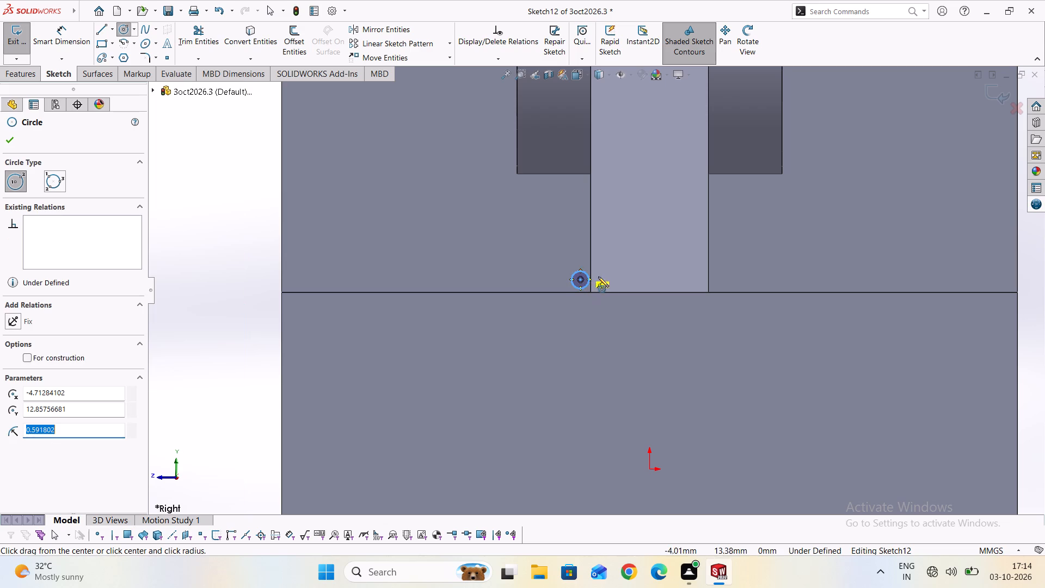
scroll(597, 279, "up", 3)
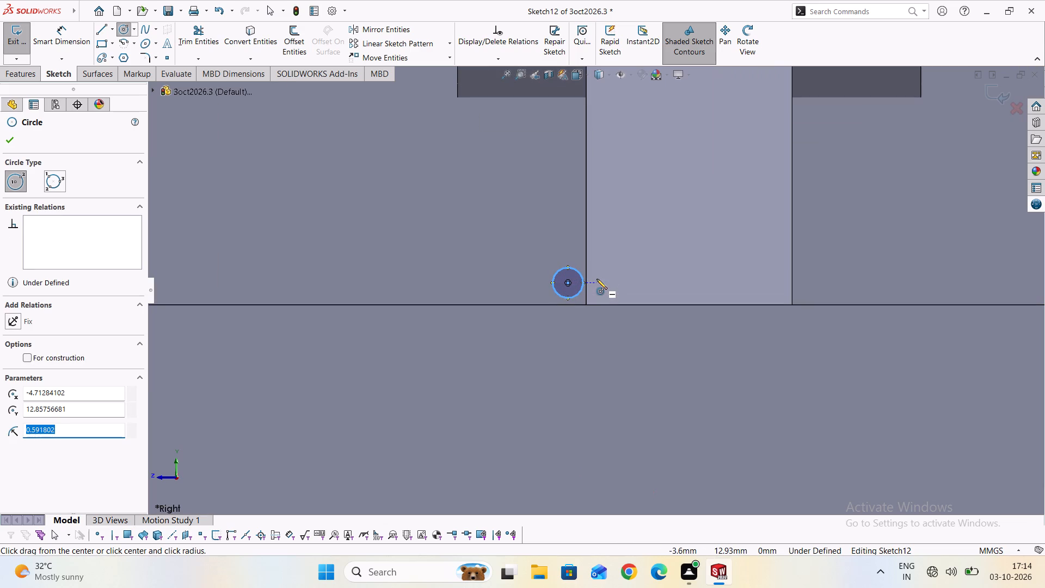
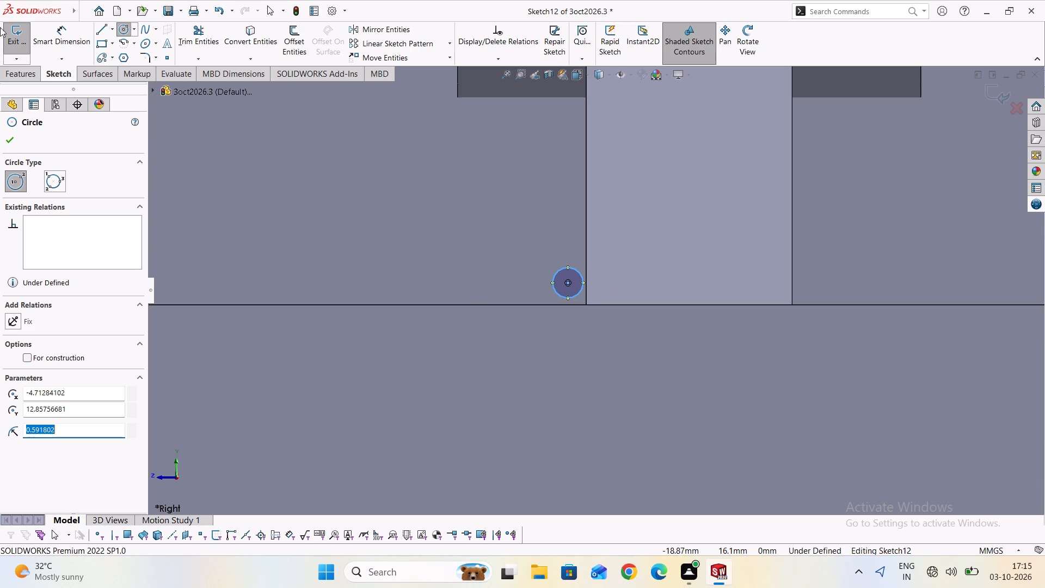
Dimension the small circle beside the rib's lower corner with a diameter of 2 mm.
left_click(65, 34)
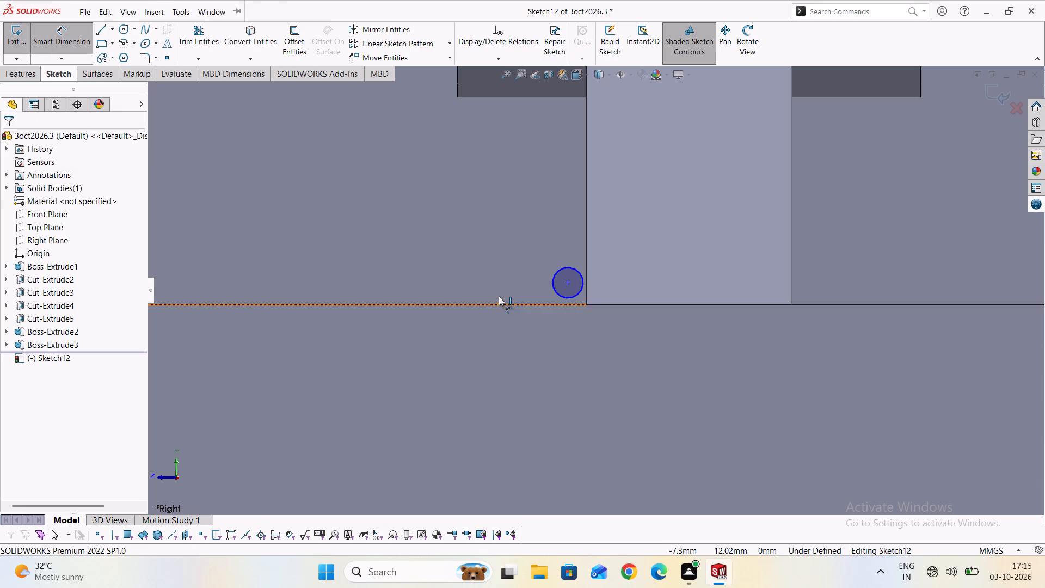
left_click(556, 274)
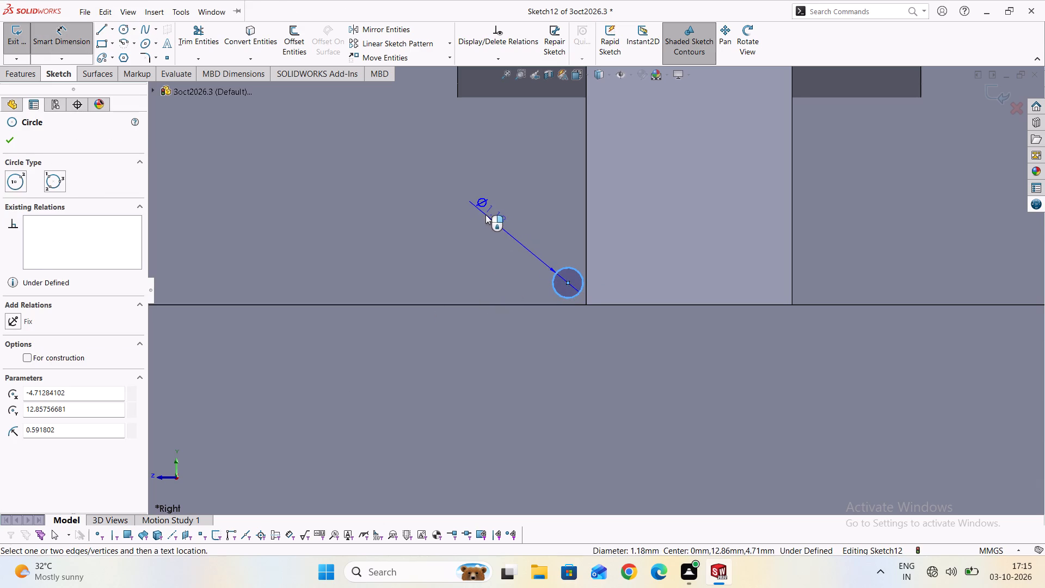
left_click(485, 215)
scroll(517, 228, "up", 1)
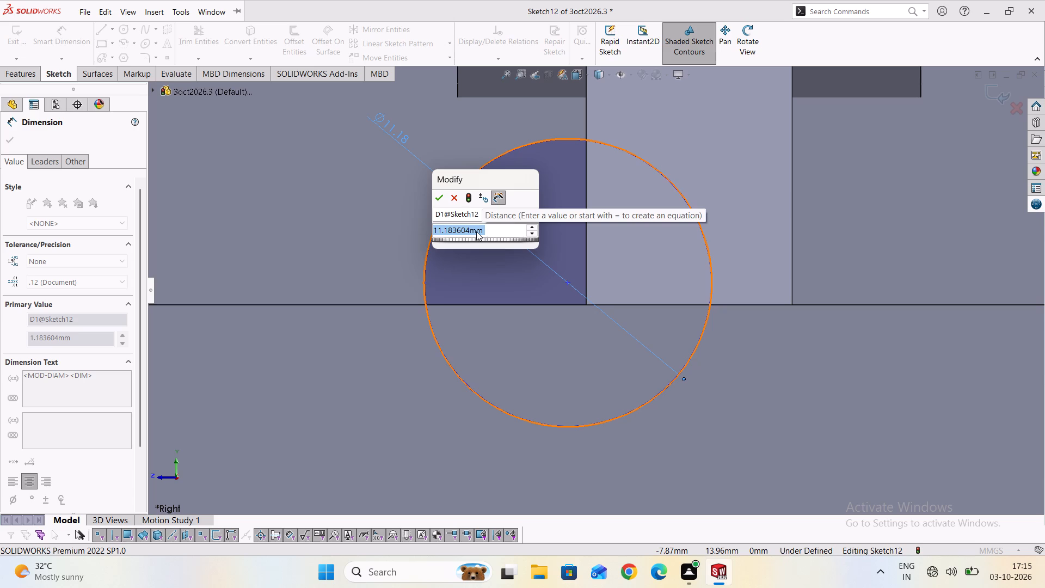
key("2")
key("Return")
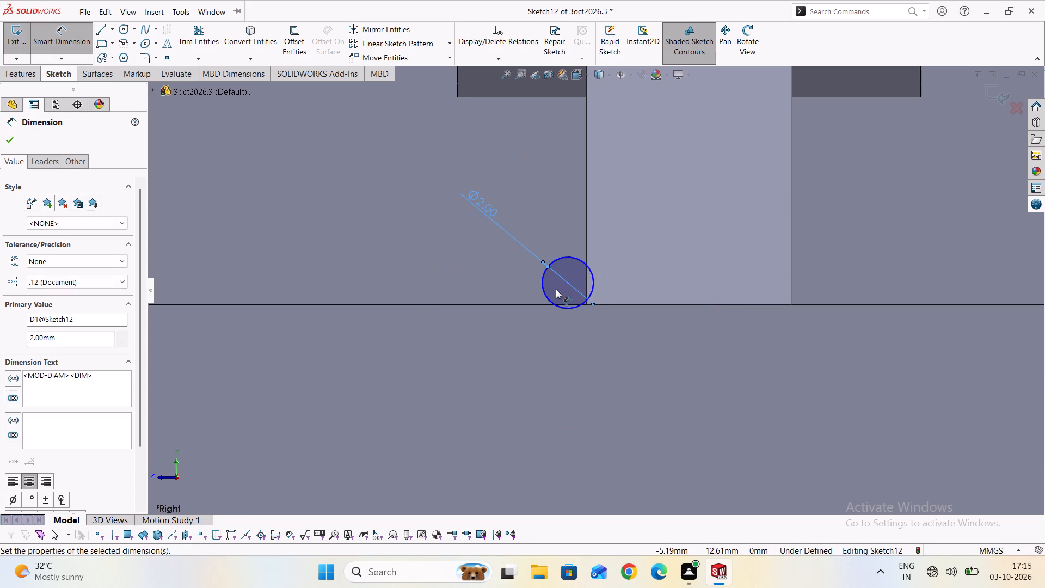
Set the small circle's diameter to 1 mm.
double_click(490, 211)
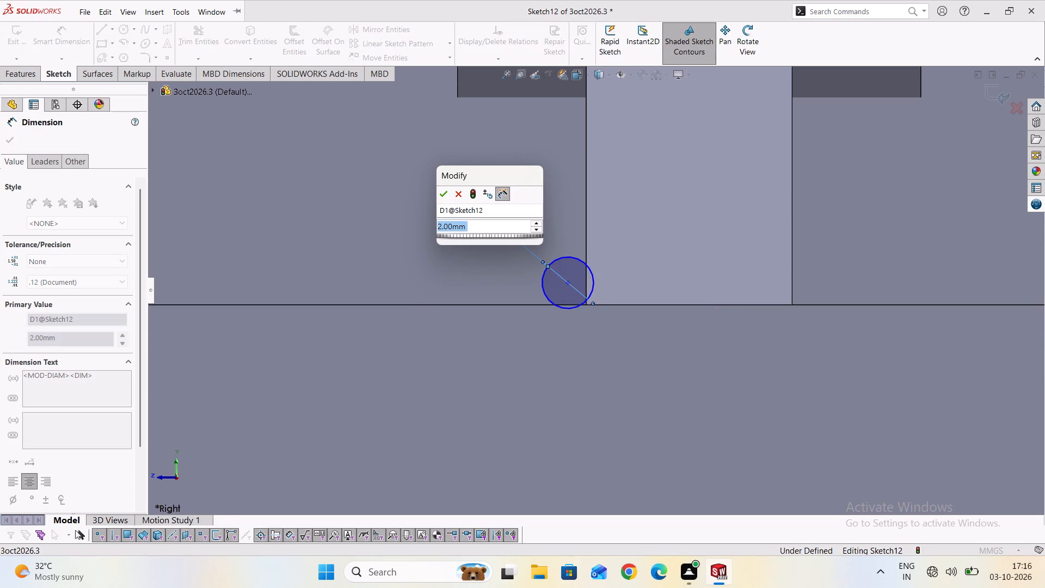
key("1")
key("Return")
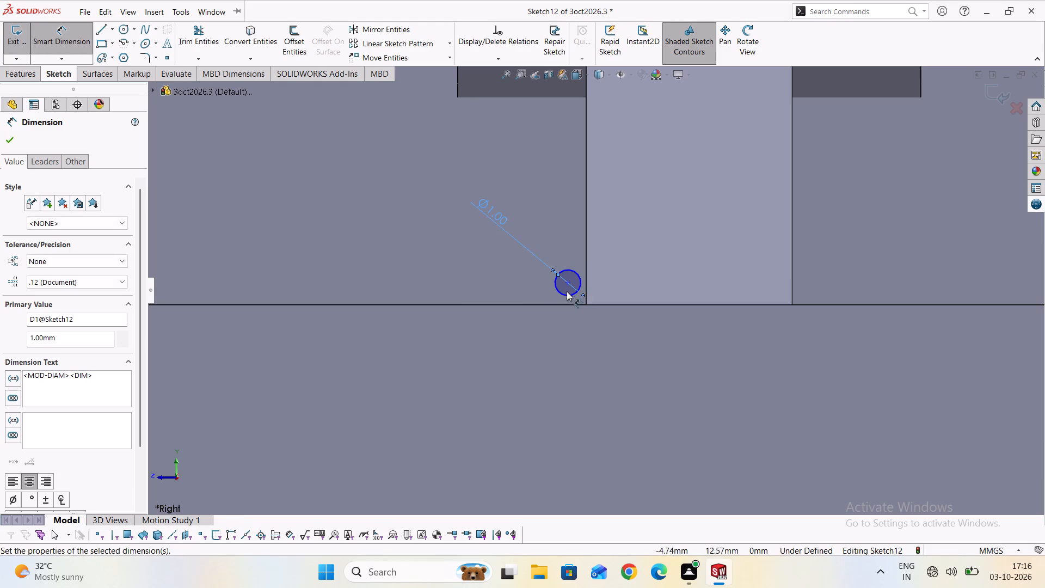
Examine the small circle's size and position relative to the rib and base from several viewing angles.
scroll(561, 284, "up", 3)
scroll(568, 291, "down", 11)
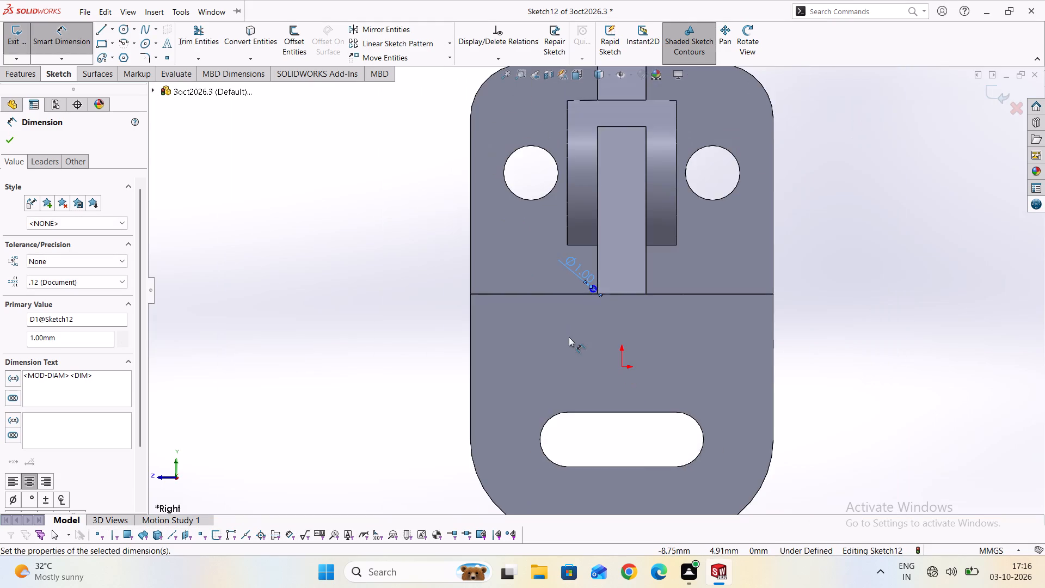
scroll(559, 324, "down", 3)
middle_click_drag(438, 341, 508, 371)
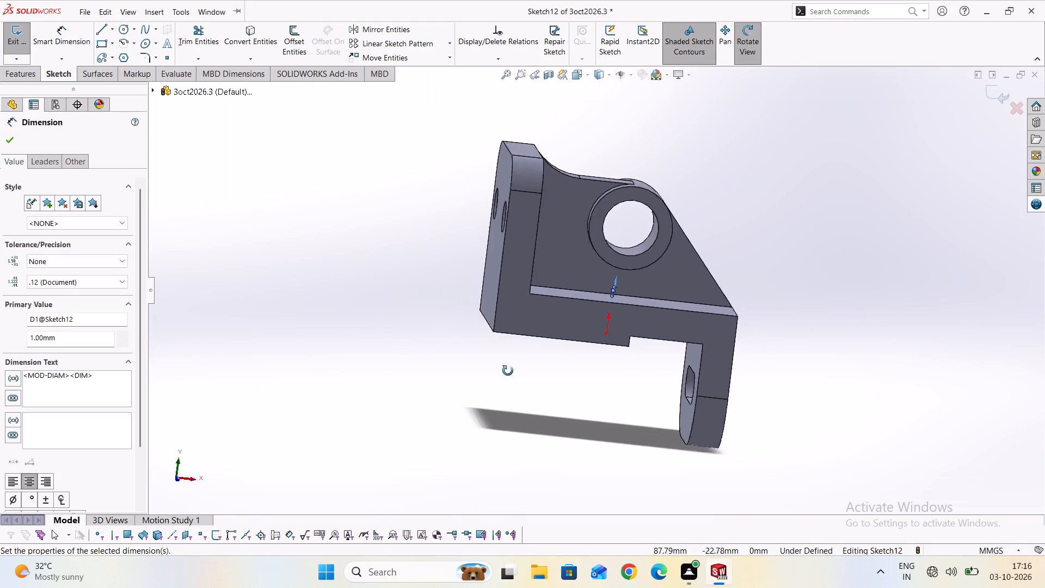
middle_click_drag(508, 371, 446, 363)
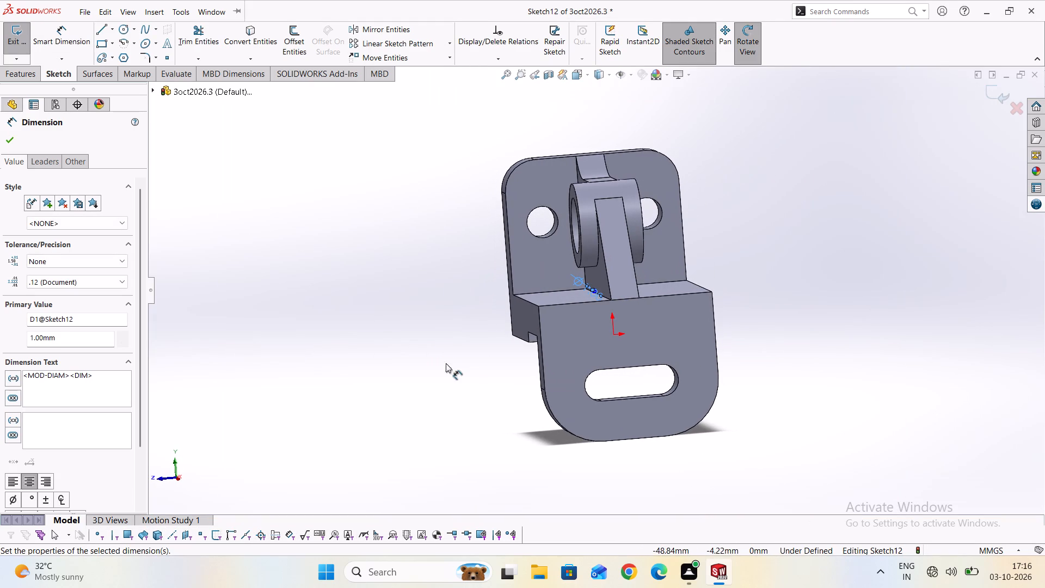
middle_click_drag(588, 344, 569, 347)
scroll(596, 323, "up", 1)
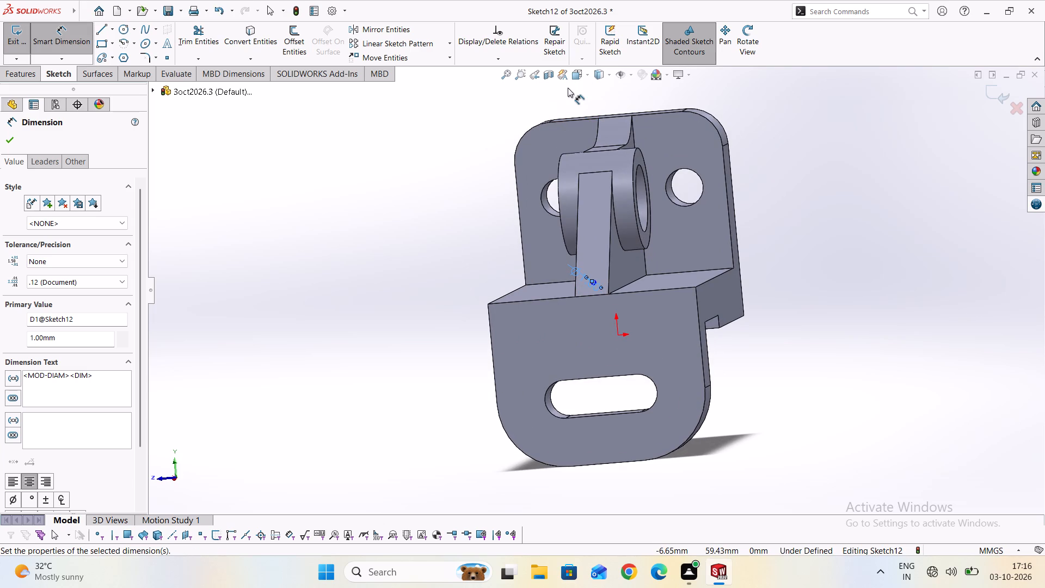
Set the small circle's diameter to 2 mm.
key("ctrl+8")
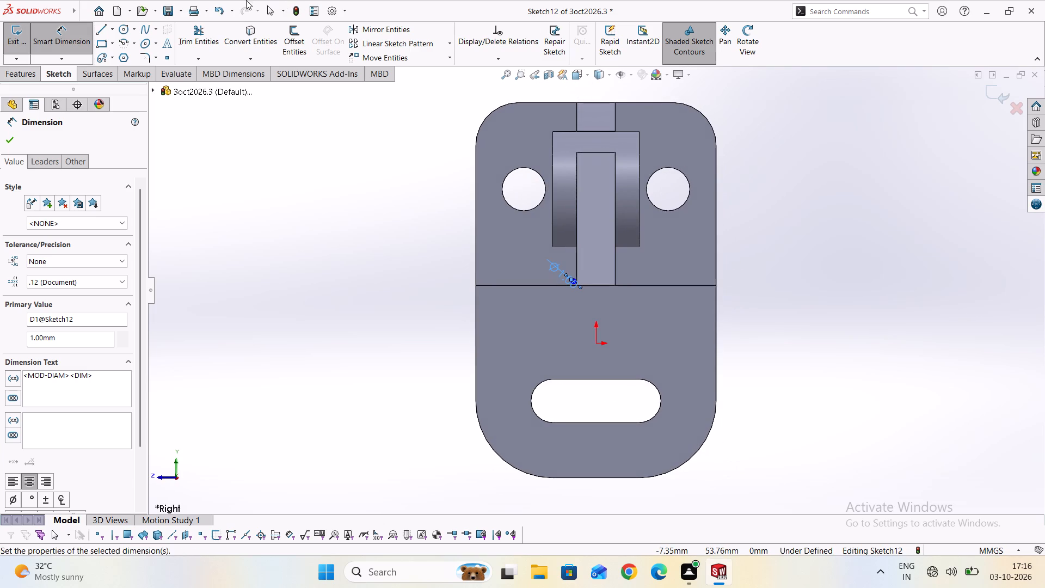
scroll(572, 277, "up", 11)
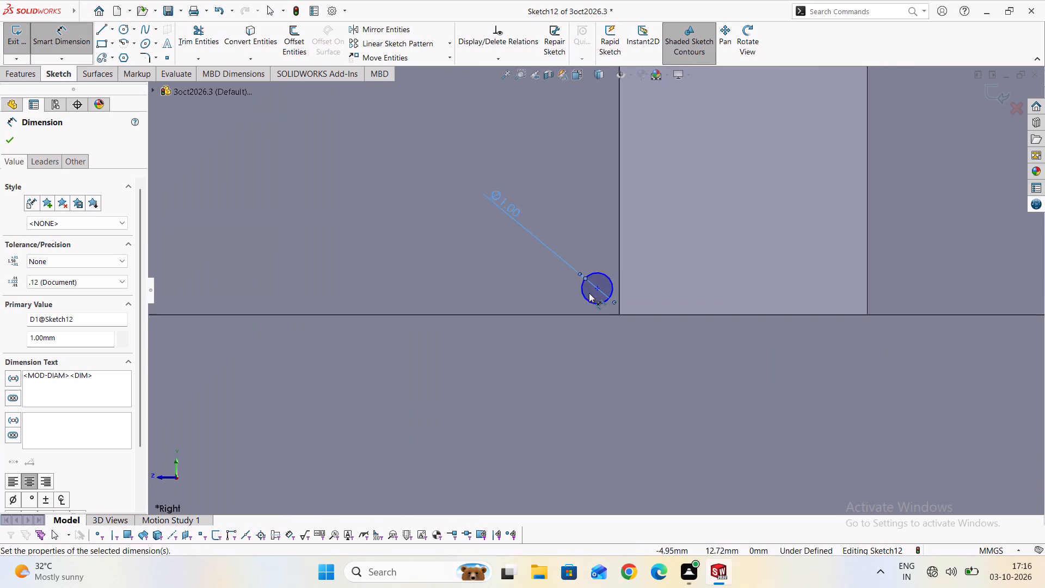
scroll(628, 308, "up", 2)
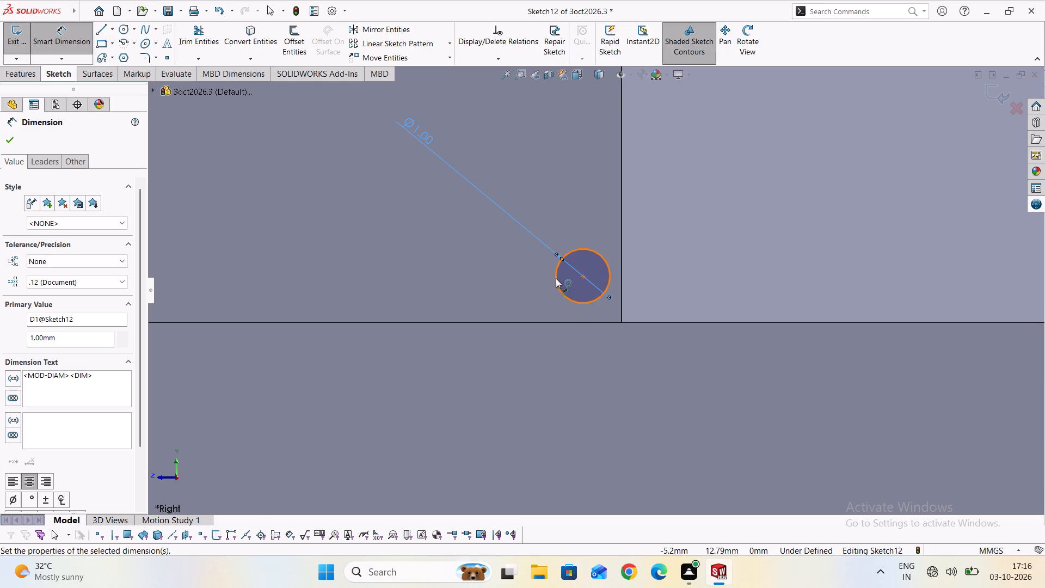
double_click(421, 133)
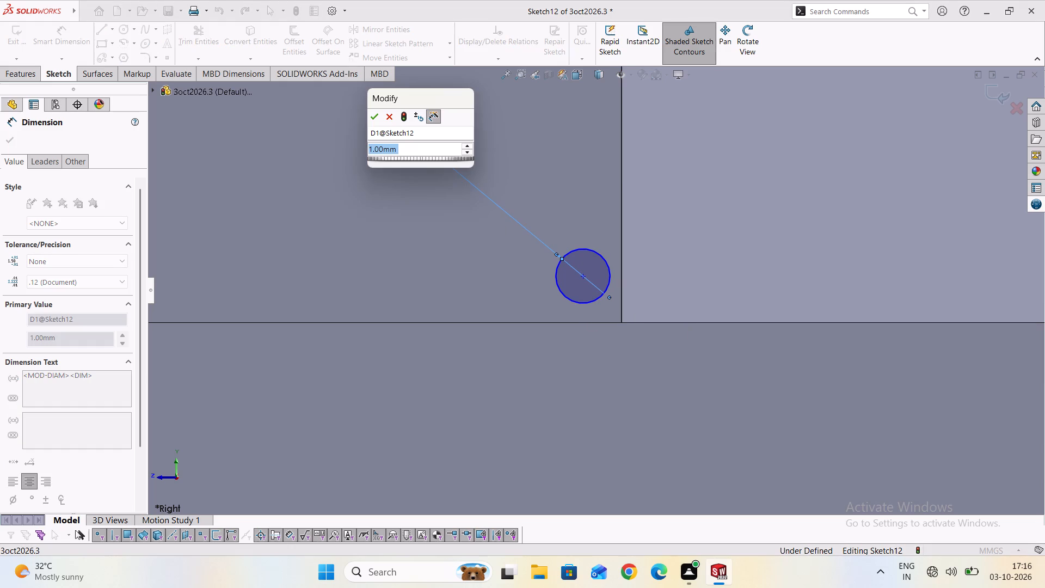
key("2")
key("Return")
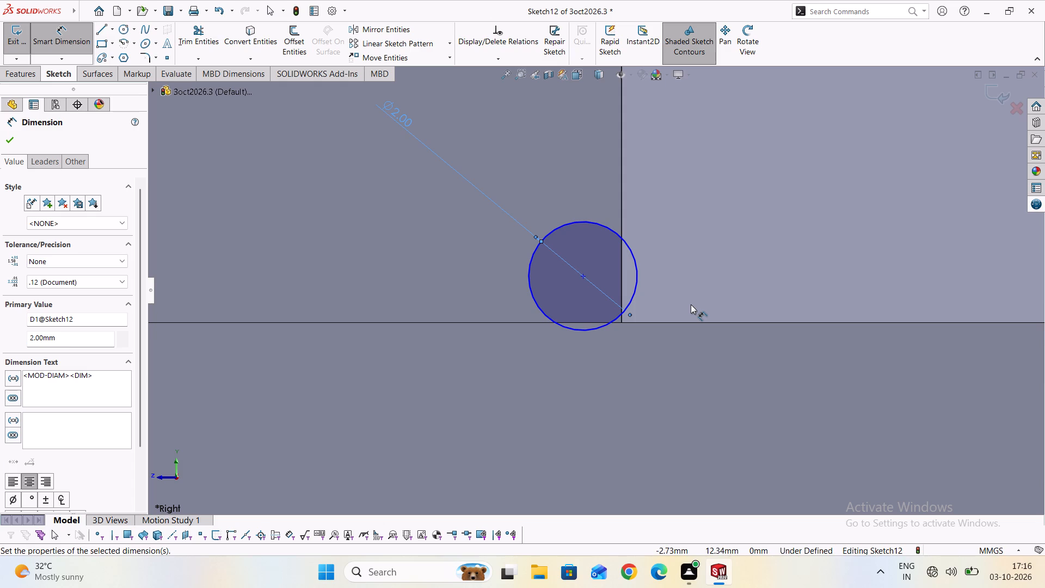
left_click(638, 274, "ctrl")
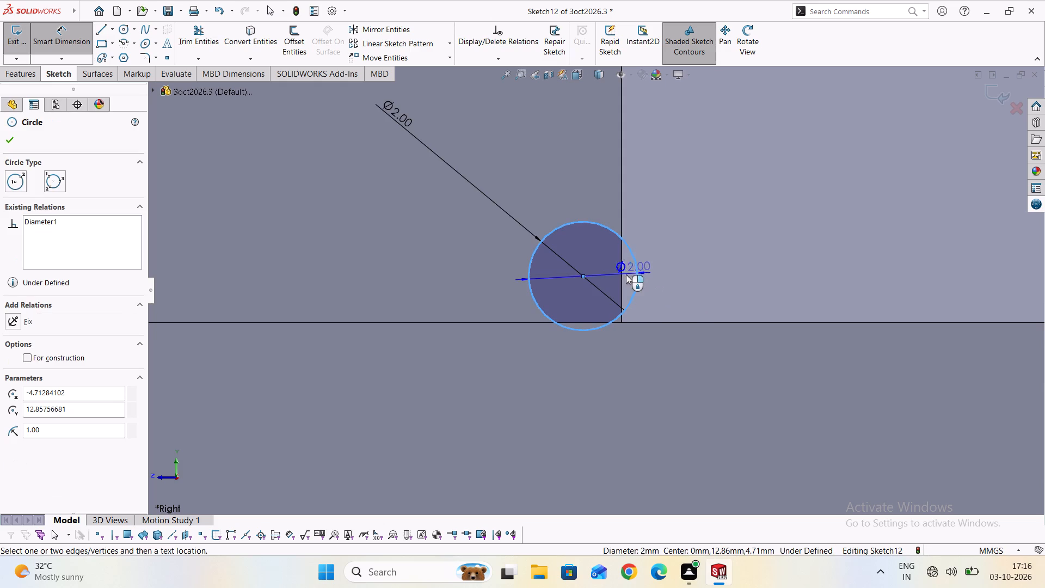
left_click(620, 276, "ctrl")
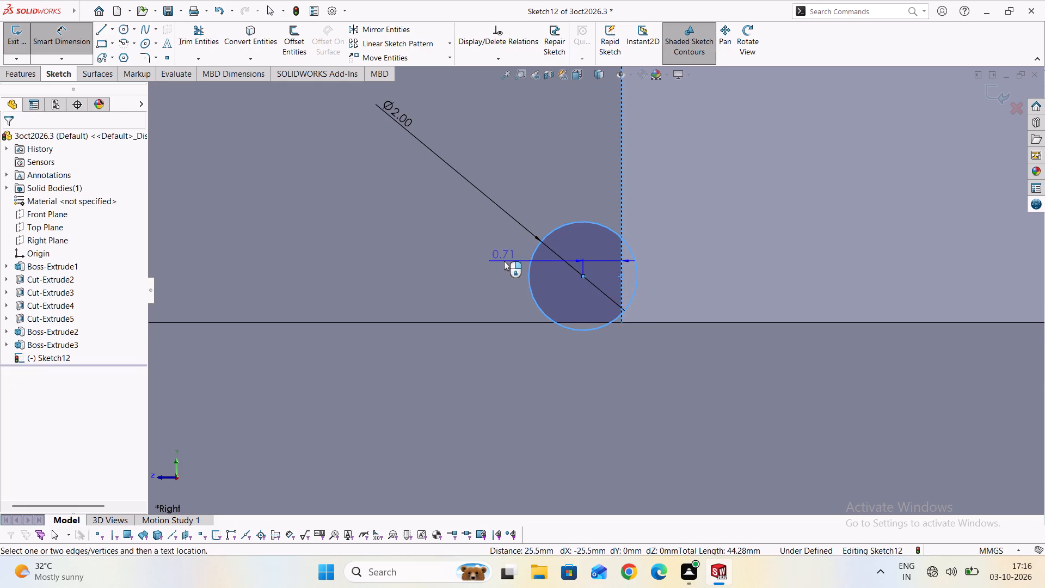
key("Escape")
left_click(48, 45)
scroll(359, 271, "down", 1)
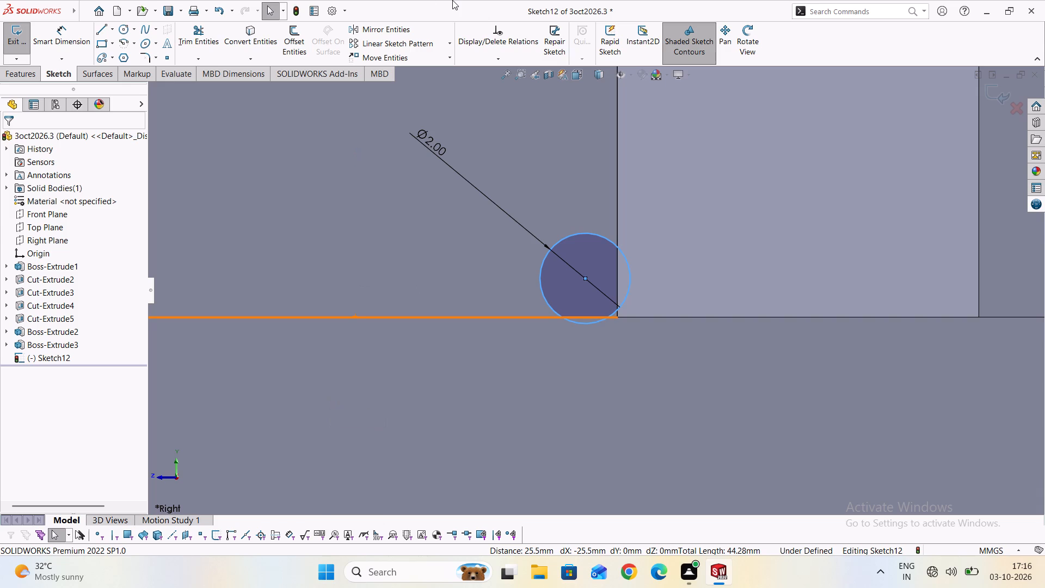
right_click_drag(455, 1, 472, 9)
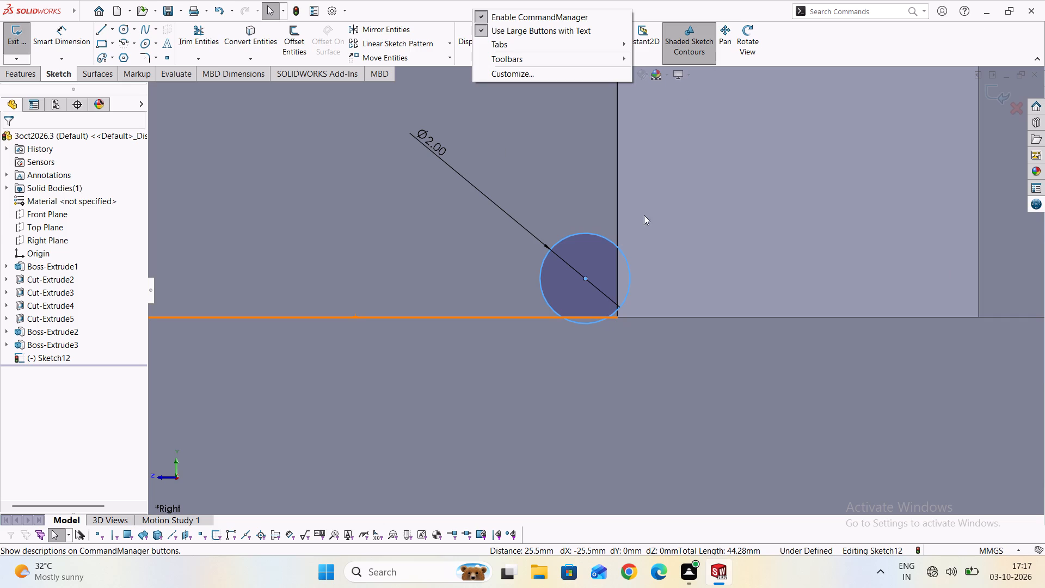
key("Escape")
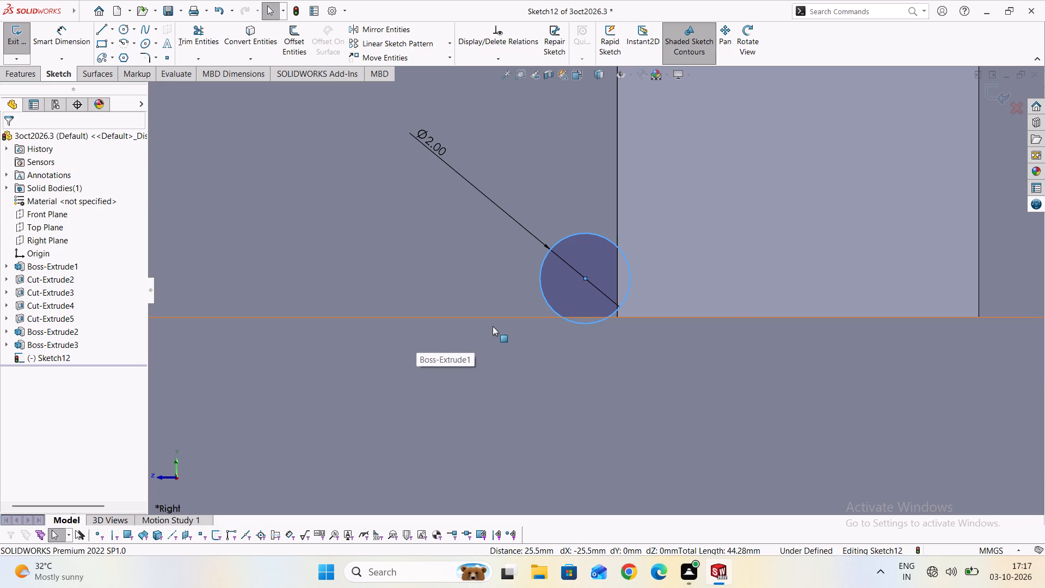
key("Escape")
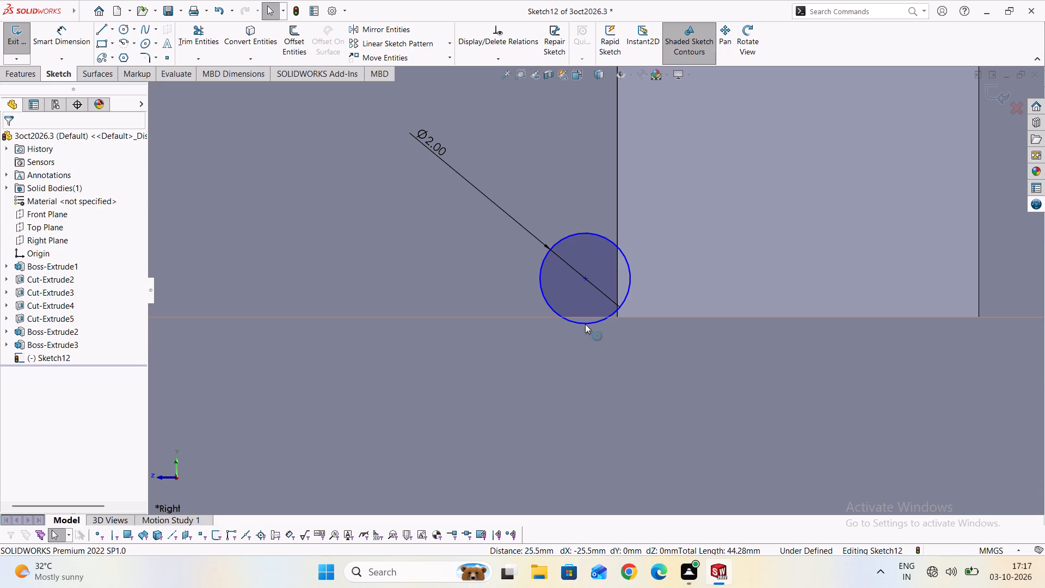
Add a tangent relation between the 2 mm circle and the base's top edge.
left_click(585, 323, "ctrl")
left_click(583, 317, "ctrl")
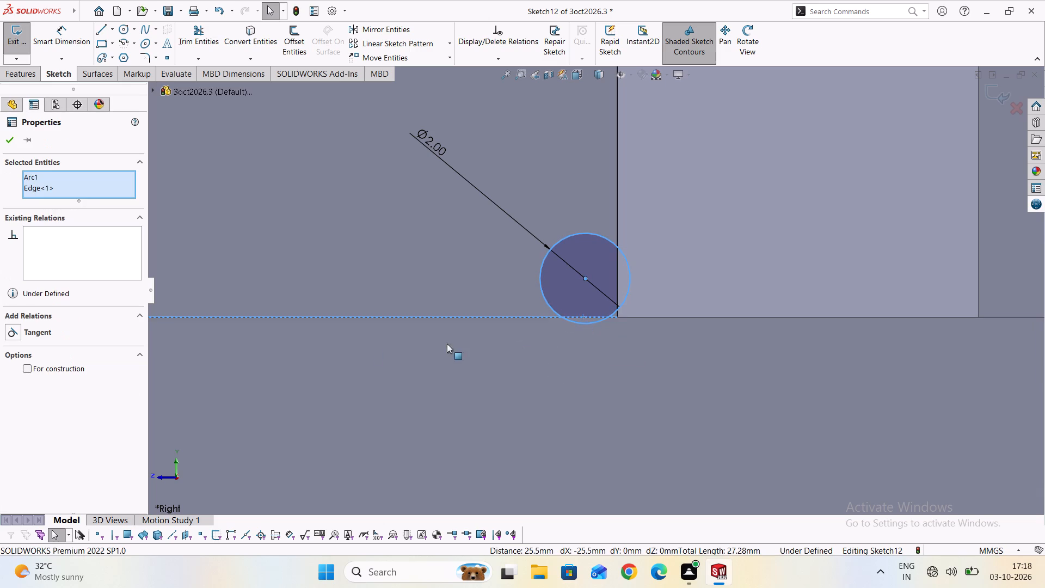
left_click(14, 328)
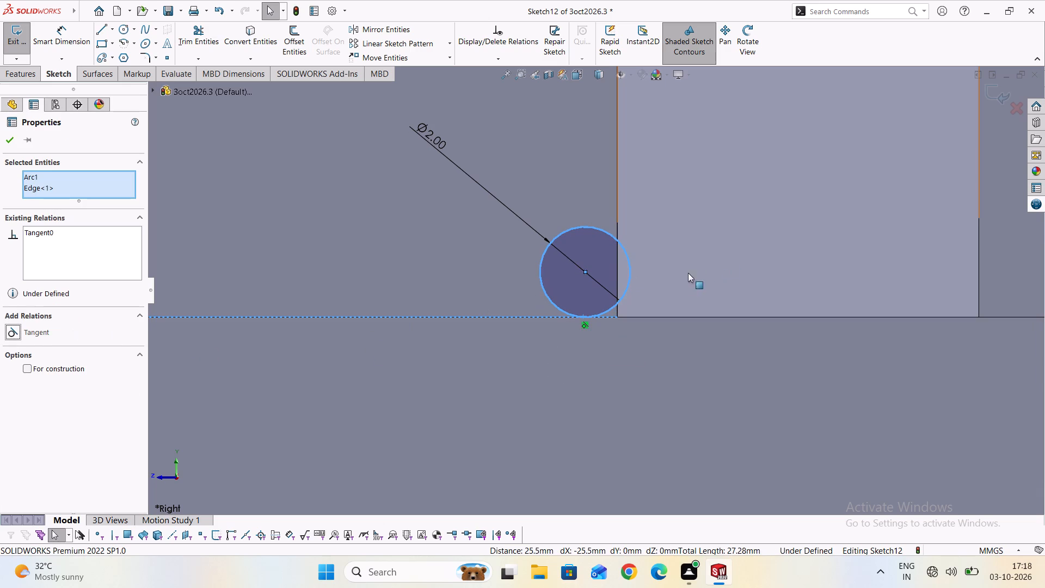
Add a tangent relation between the 2 mm circle and the rib's adjacent vertical side edge.
left_click(619, 268, "ctrl")
key("Escape")
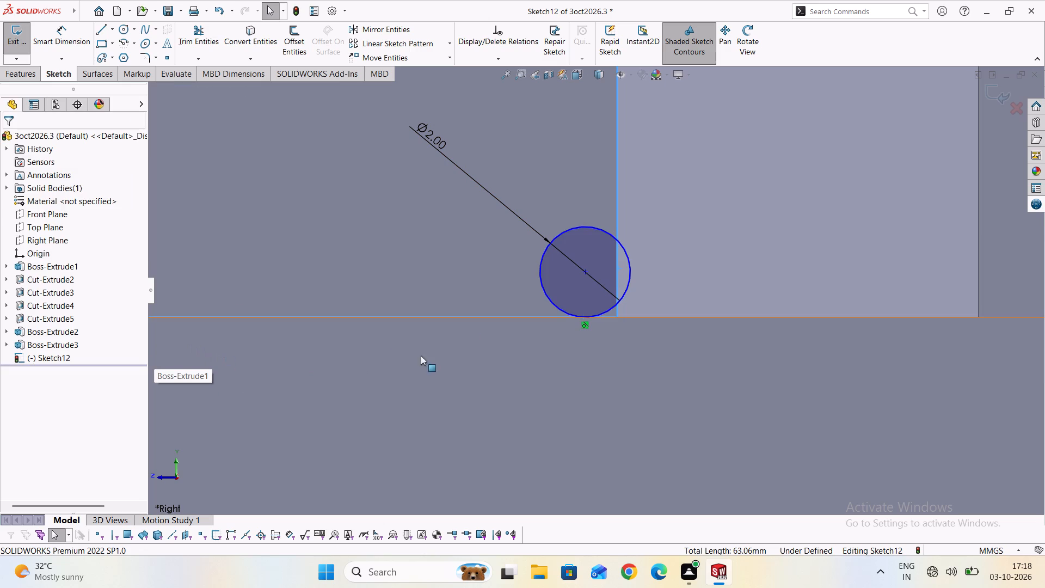
left_click(628, 285, "ctrl")
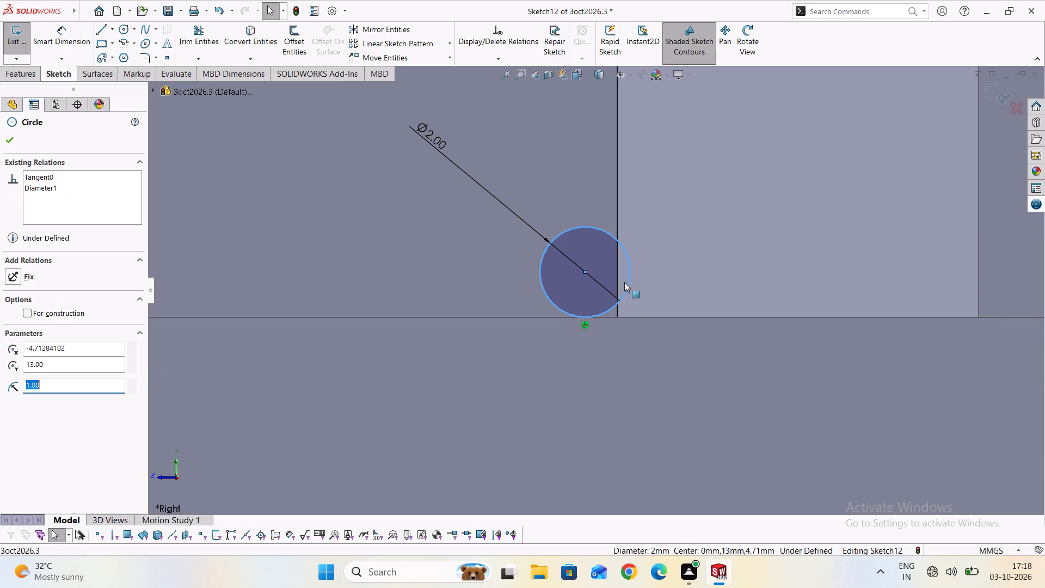
left_click(617, 275, "ctrl")
left_click(64, 337)
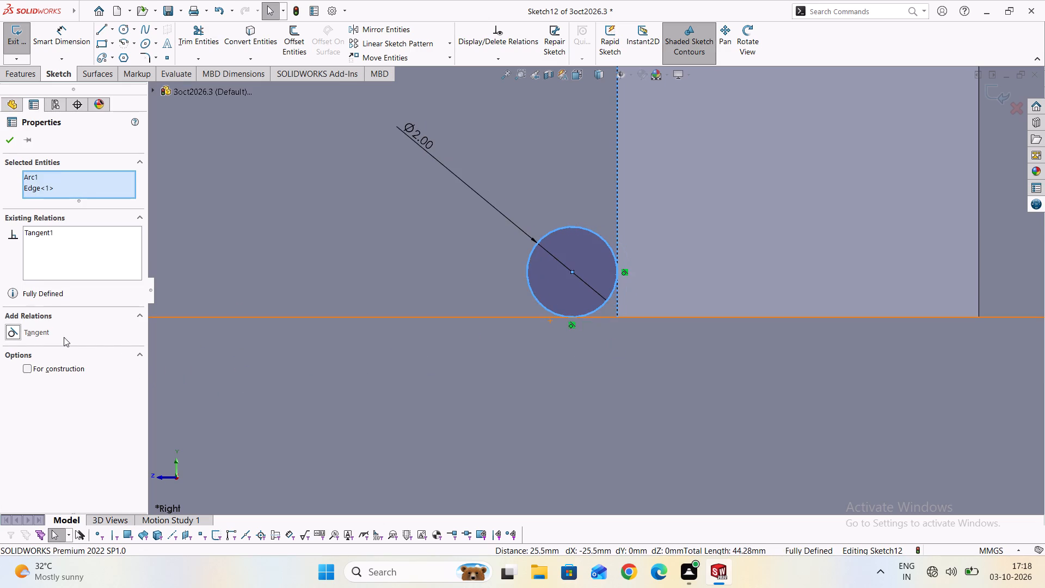
Draw a 1 mm vertical centerline from the circle's lowest point to its center, continuing with a horizontal centerline just past the rib's side edge.
scroll(647, 351, "down", 14)
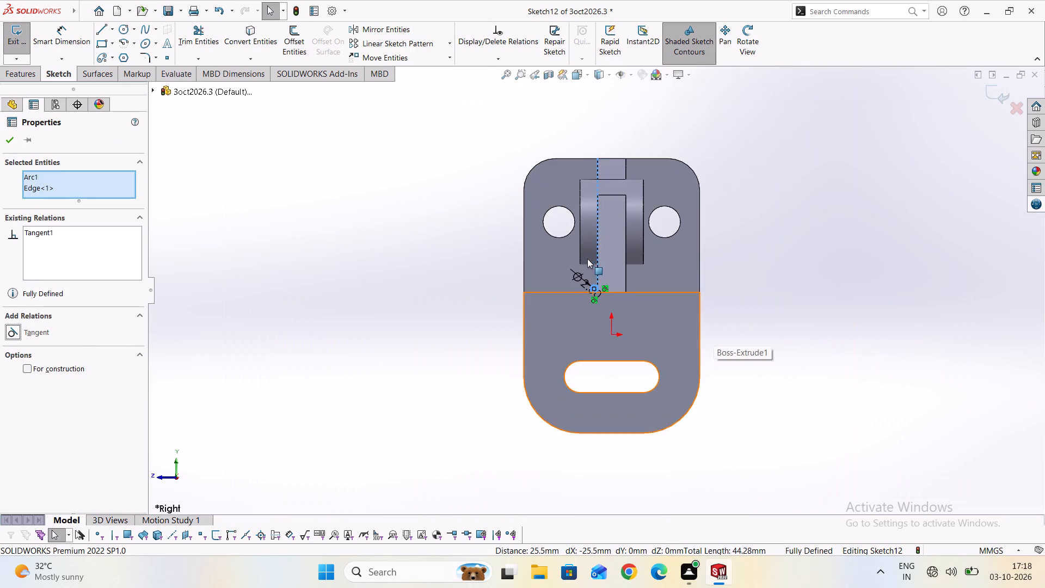
scroll(595, 289, "up", 5)
scroll(600, 287, "up", 17)
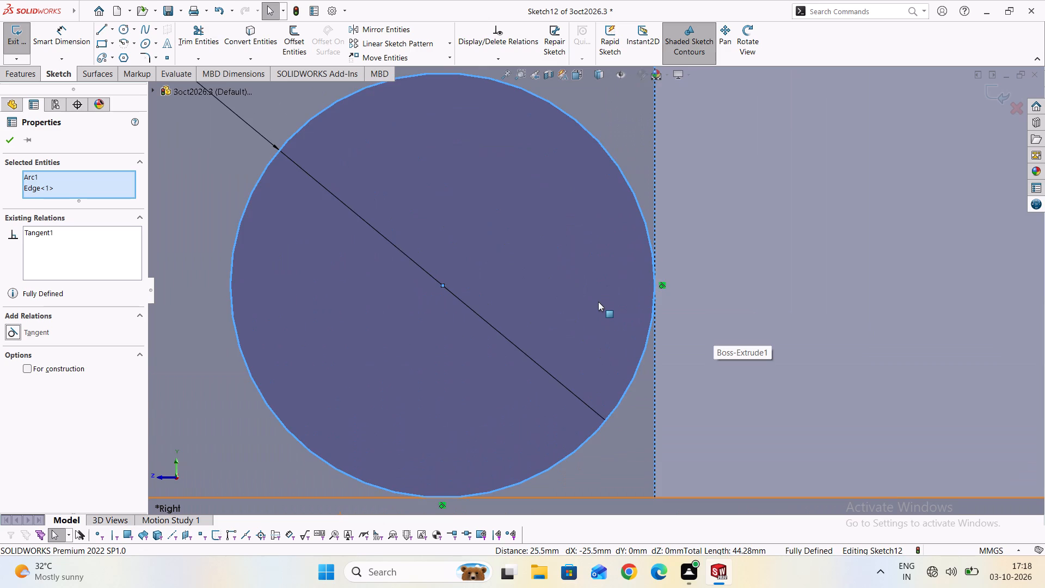
scroll(598, 307, "down", 5)
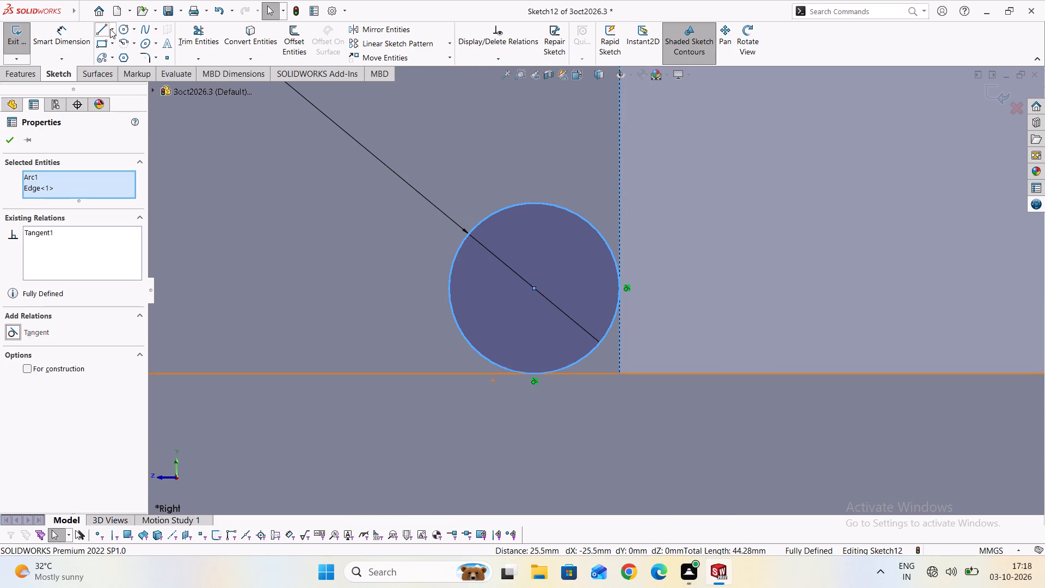
left_click(110, 29)
left_click(126, 57)
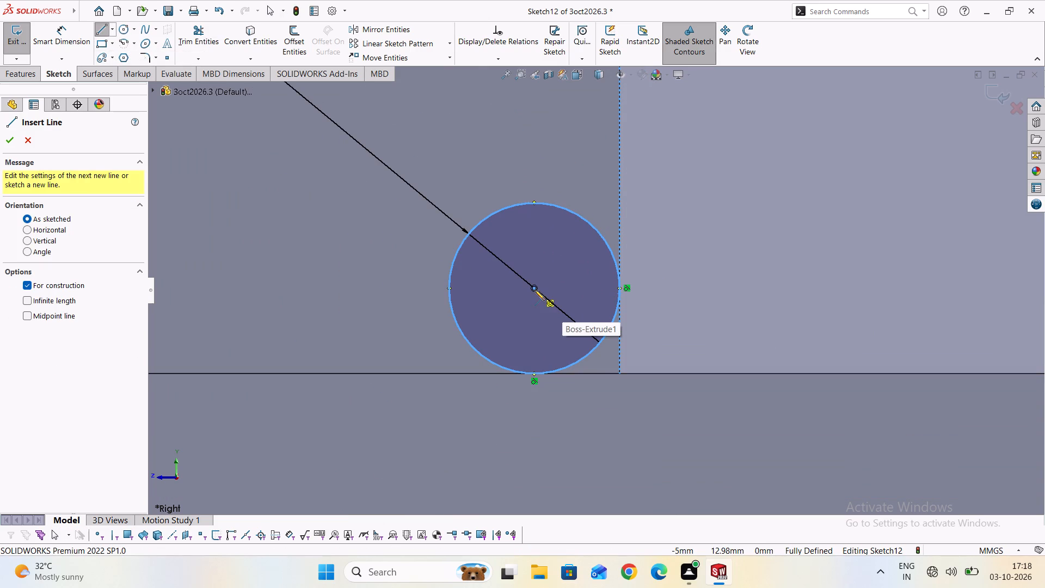
left_click(534, 373)
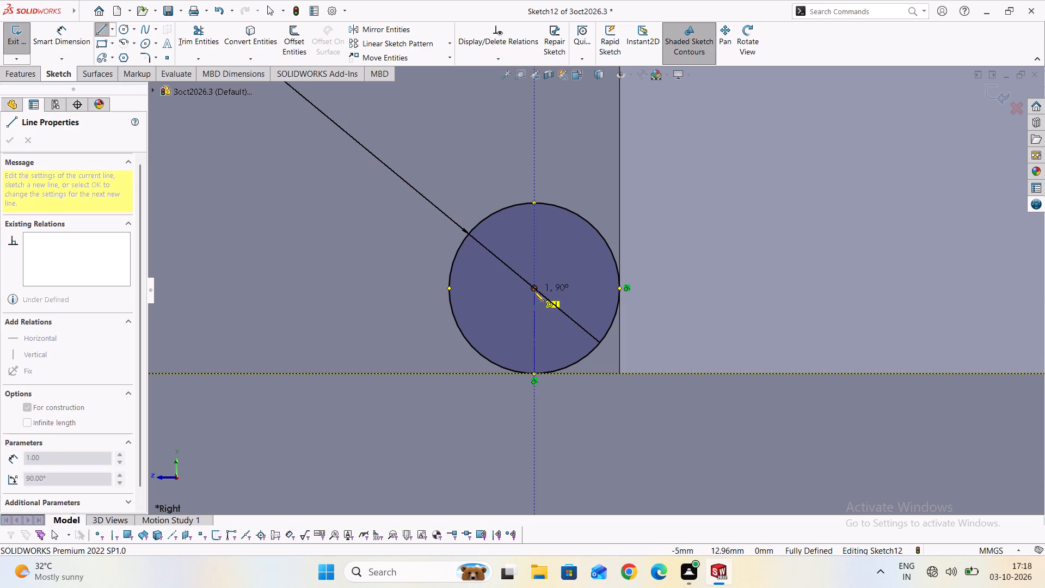
left_click(534, 289)
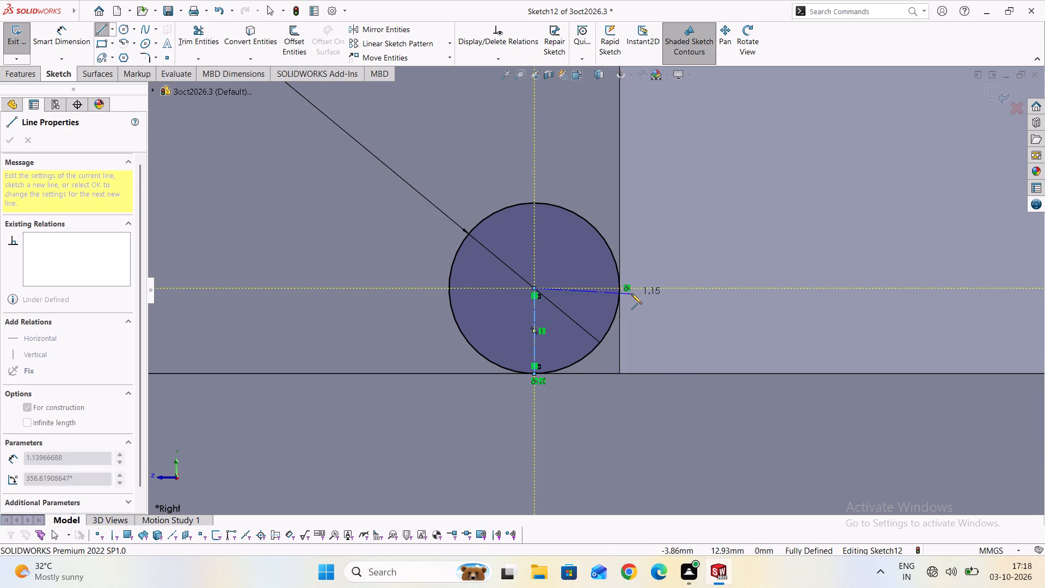
left_click(629, 290)
key("Escape")
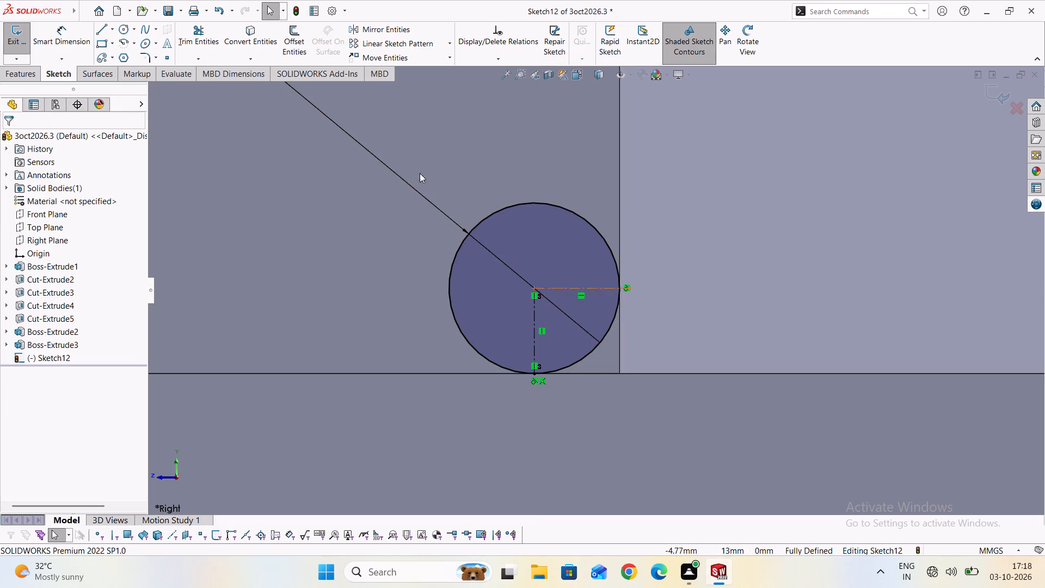
Trim the circle's outer three-quarter portion, keeping the quarter arc between the two centerlines facing the rib-base corner.
left_click(197, 30)
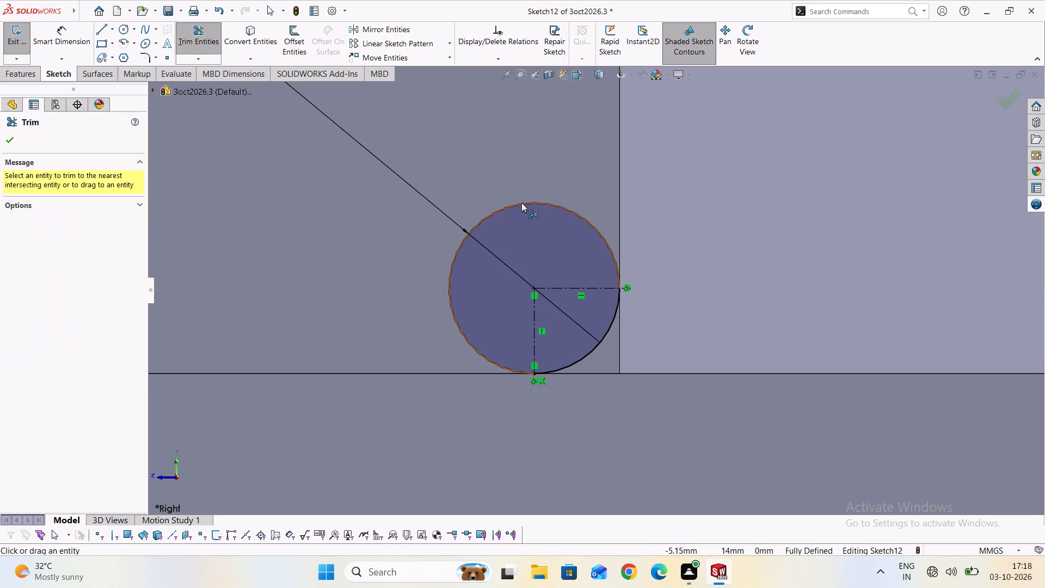
left_click(521, 203)
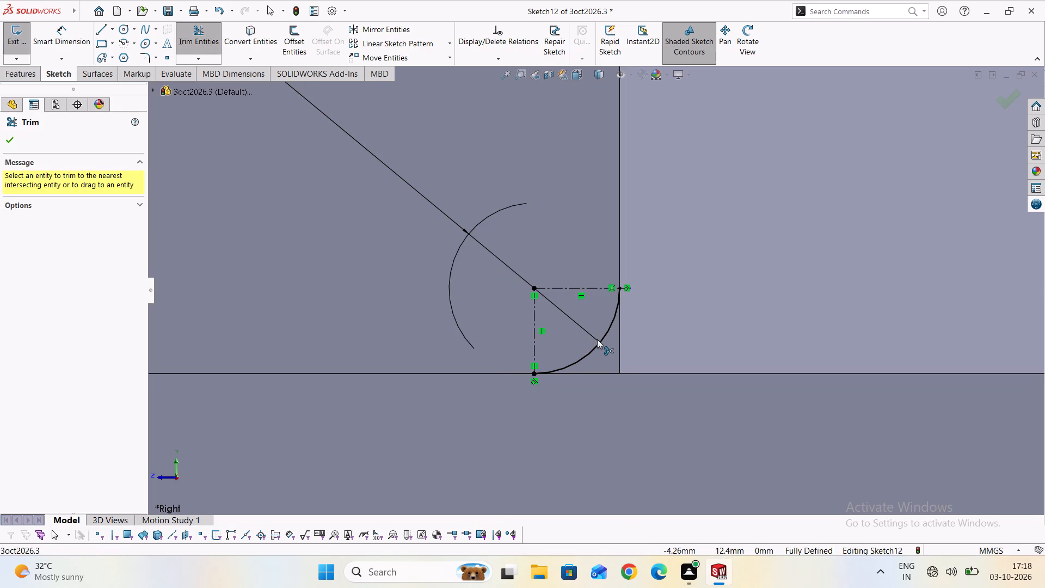
Close the fillet profile with a 1 mm vertical line and a 1 mm horizontal line joining the arc's ends at the rib-base corner.
key("Escape")
key("Escape")
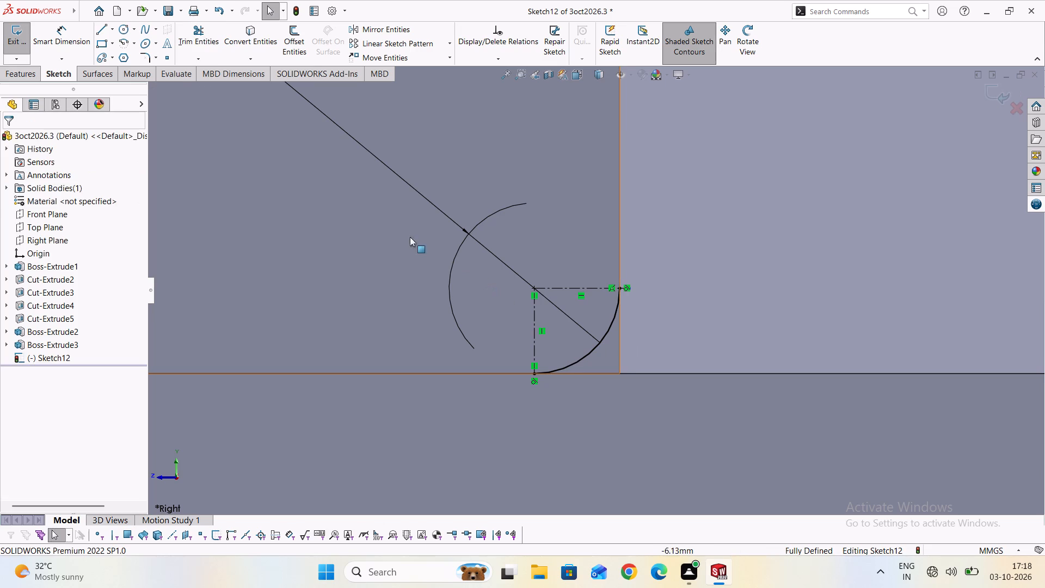
left_click(97, 29)
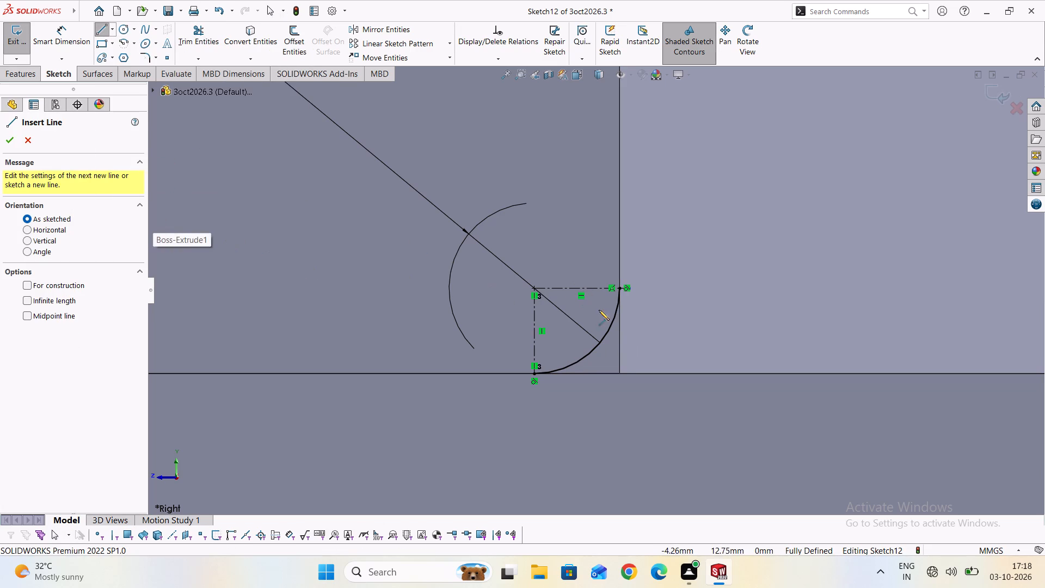
left_click(619, 288)
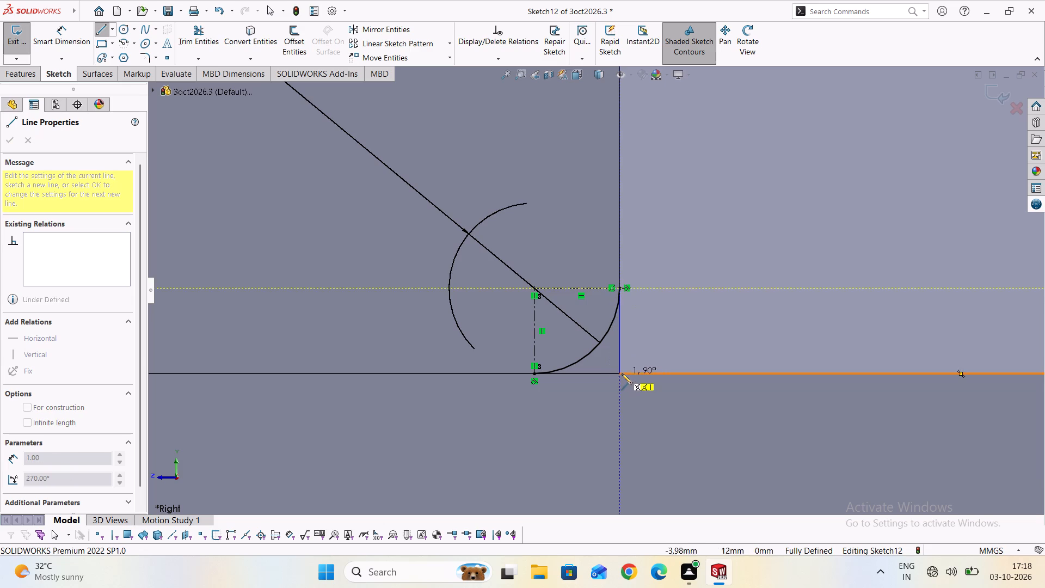
left_click(619, 372)
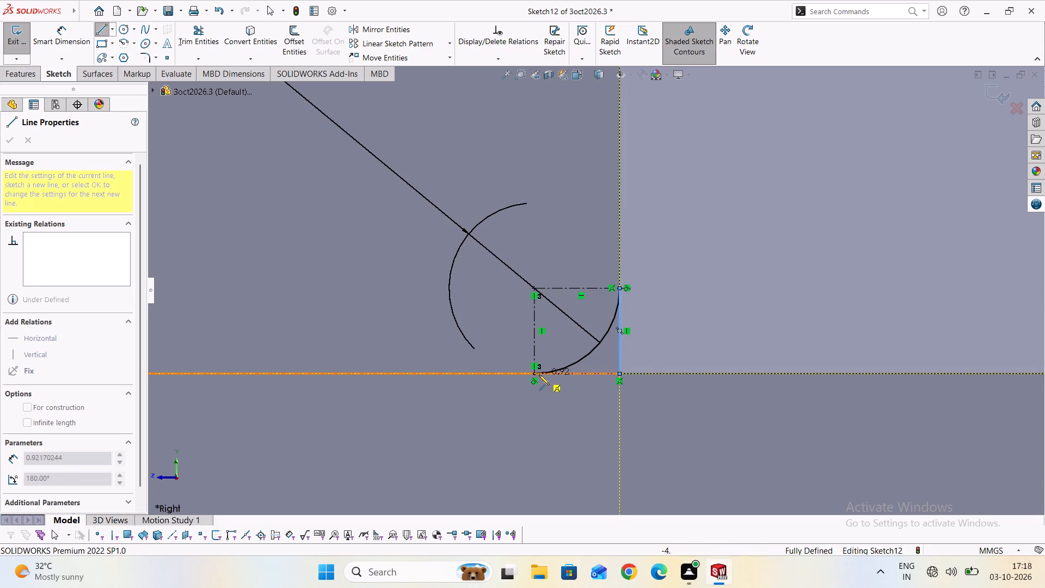
left_click(536, 373)
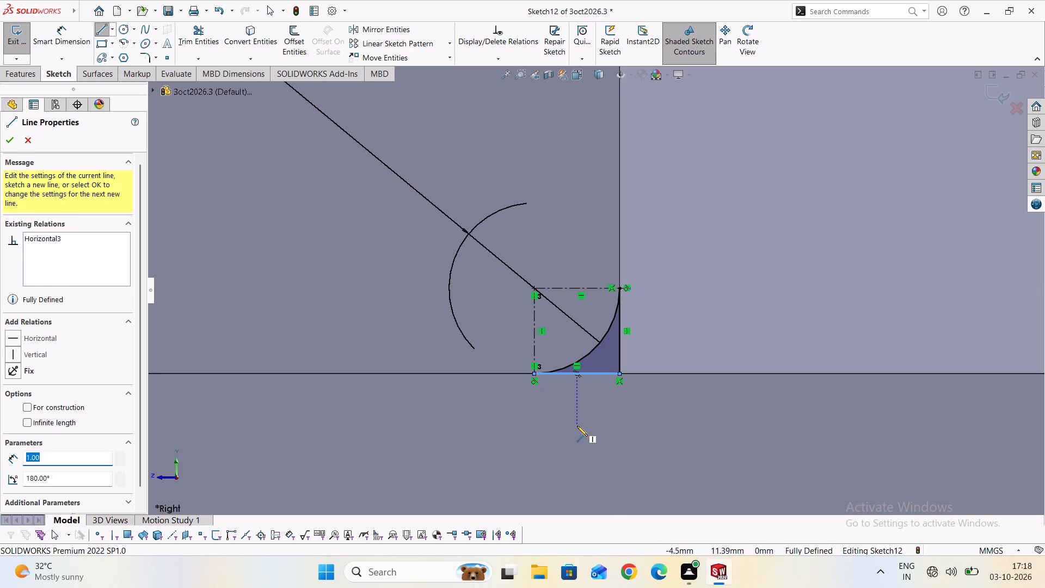
key("Escape")
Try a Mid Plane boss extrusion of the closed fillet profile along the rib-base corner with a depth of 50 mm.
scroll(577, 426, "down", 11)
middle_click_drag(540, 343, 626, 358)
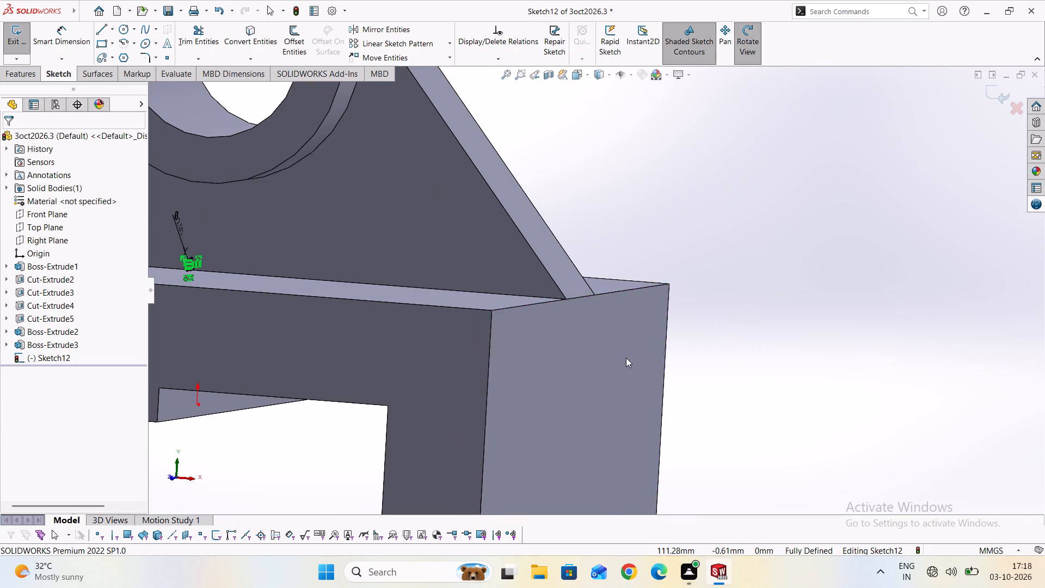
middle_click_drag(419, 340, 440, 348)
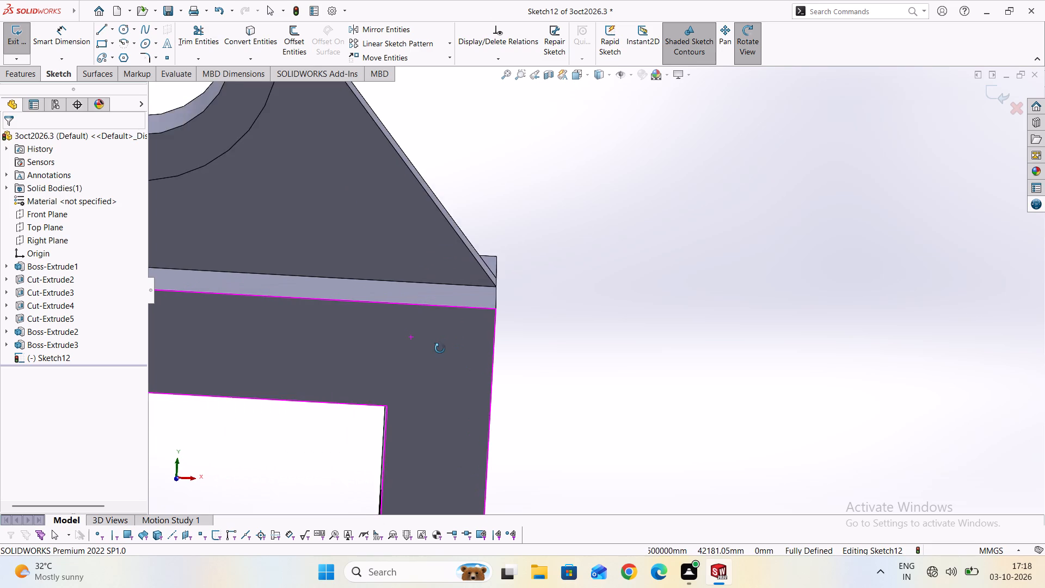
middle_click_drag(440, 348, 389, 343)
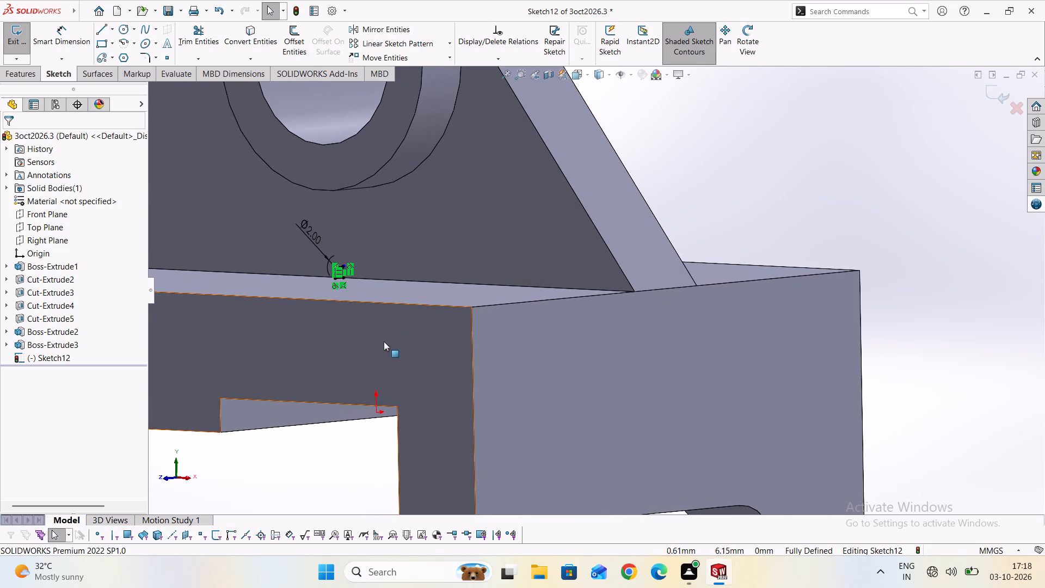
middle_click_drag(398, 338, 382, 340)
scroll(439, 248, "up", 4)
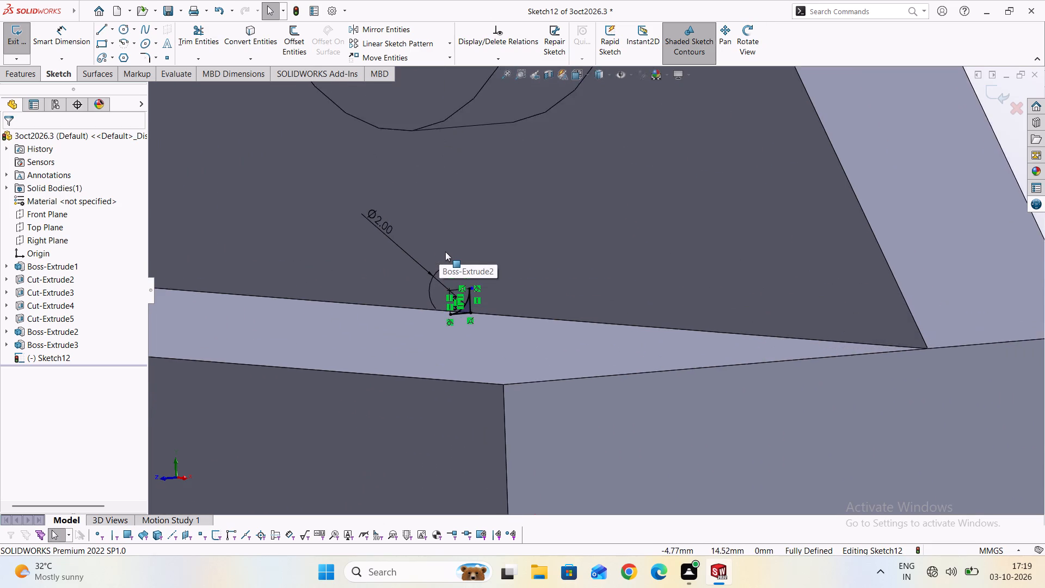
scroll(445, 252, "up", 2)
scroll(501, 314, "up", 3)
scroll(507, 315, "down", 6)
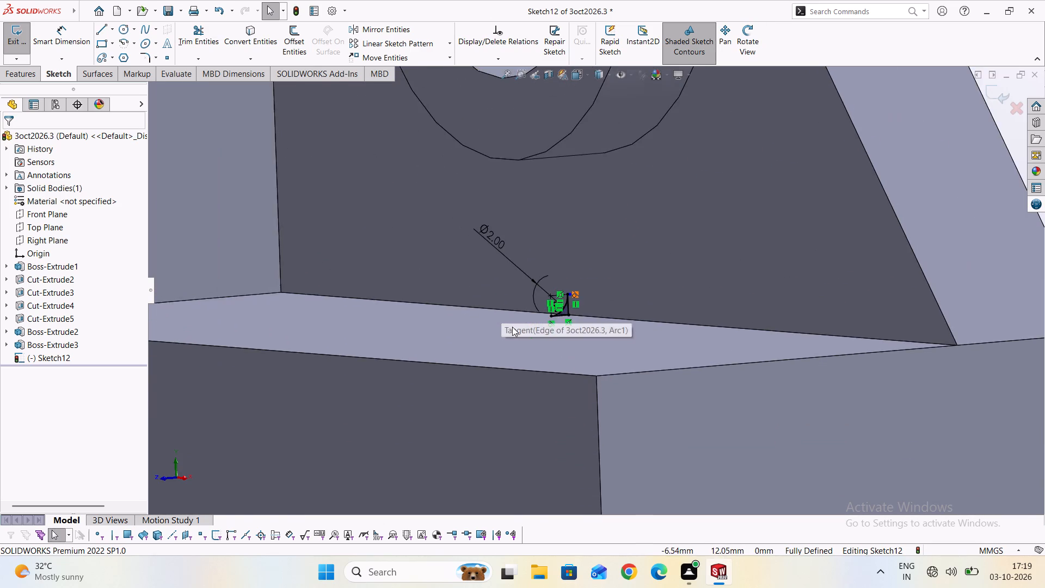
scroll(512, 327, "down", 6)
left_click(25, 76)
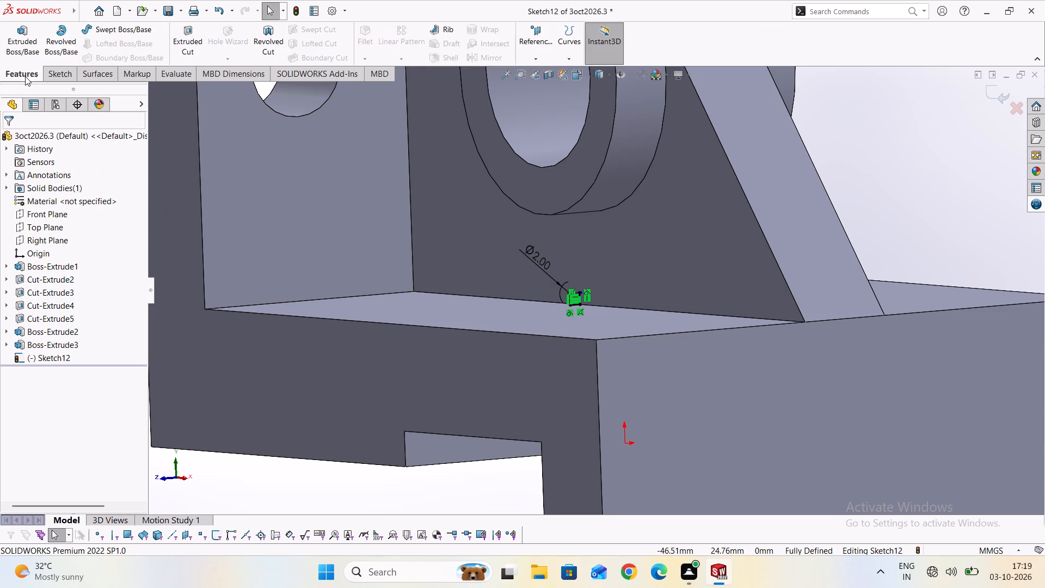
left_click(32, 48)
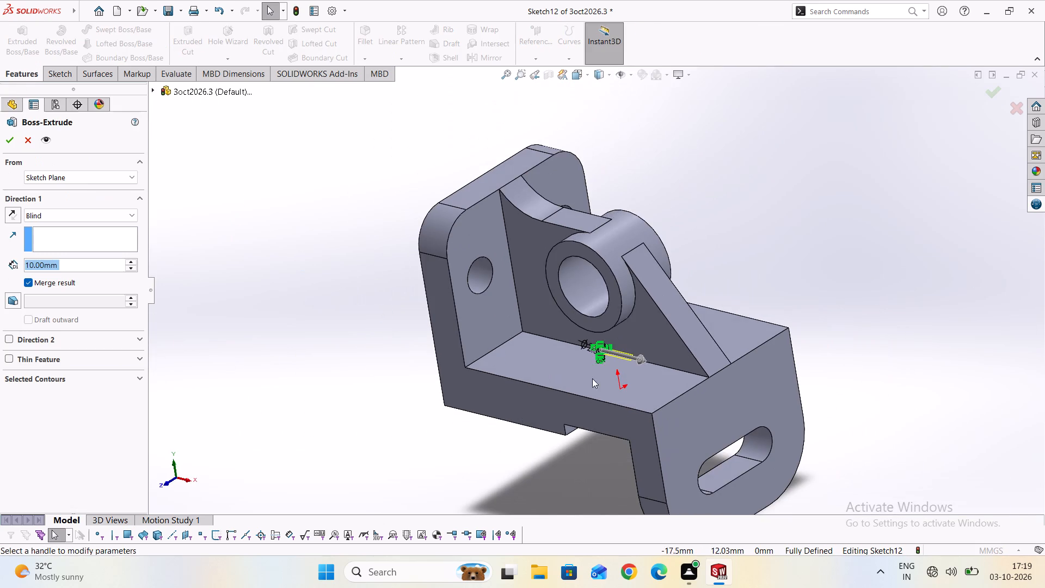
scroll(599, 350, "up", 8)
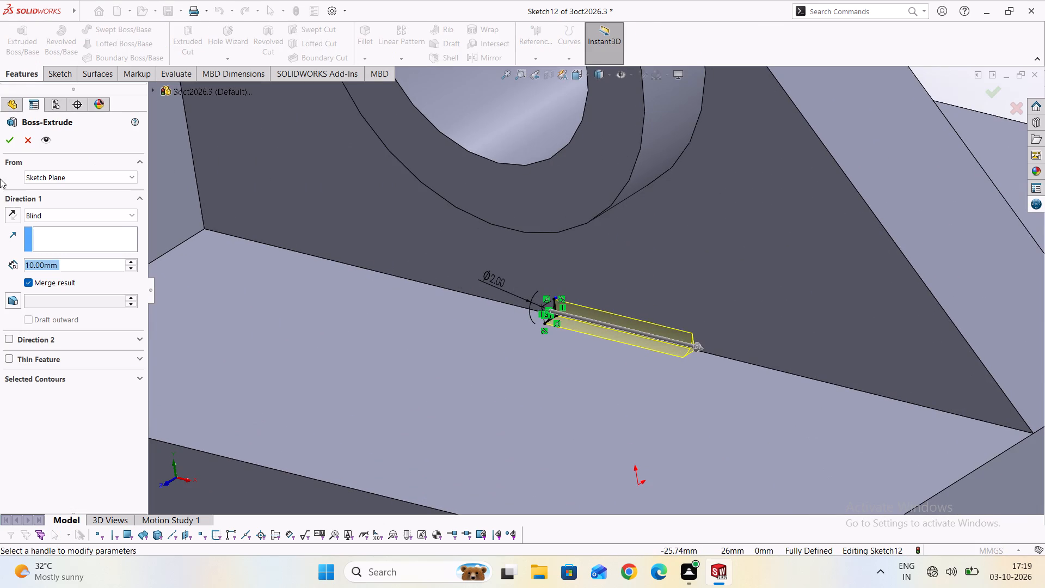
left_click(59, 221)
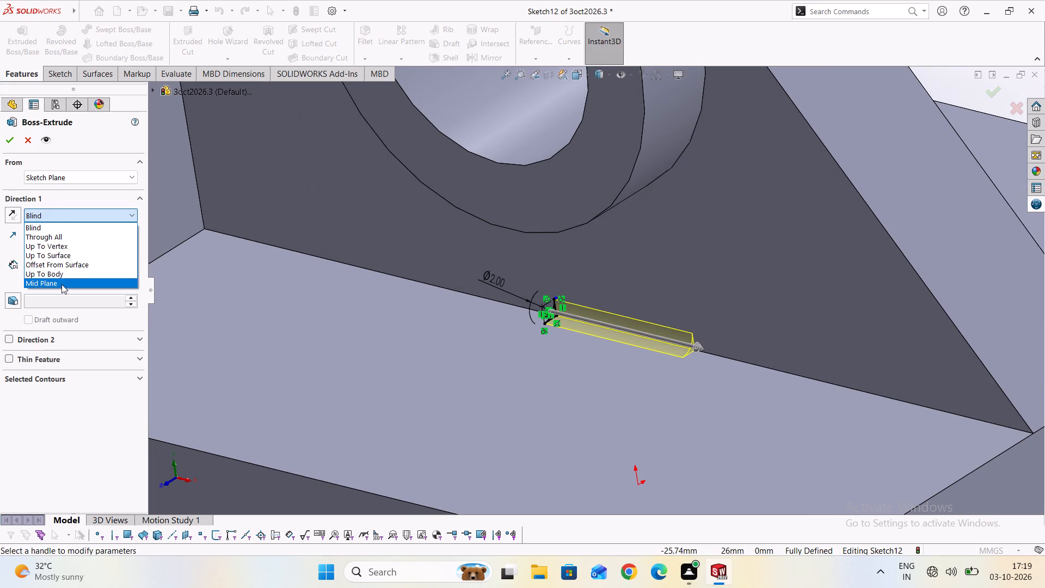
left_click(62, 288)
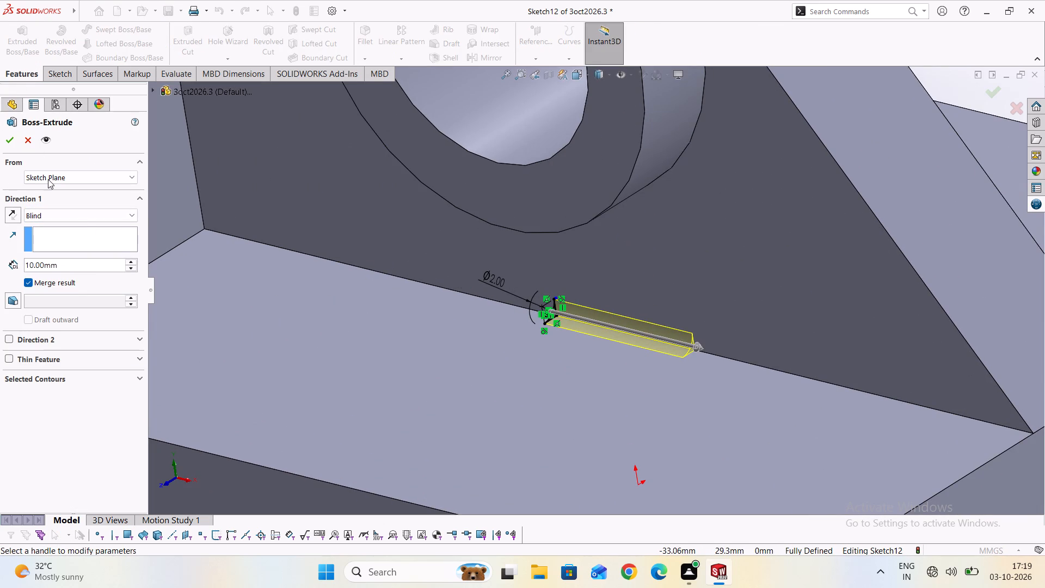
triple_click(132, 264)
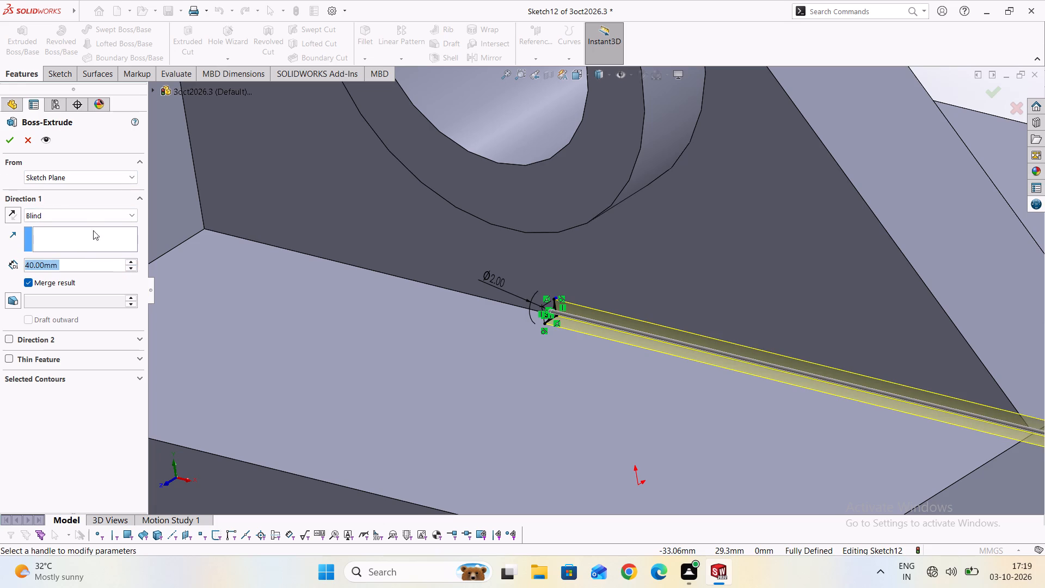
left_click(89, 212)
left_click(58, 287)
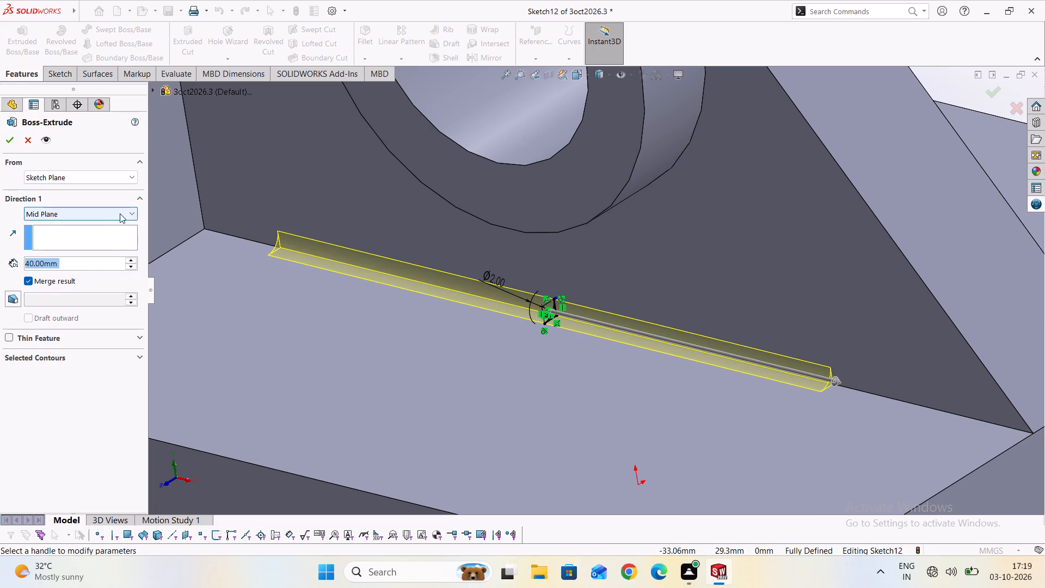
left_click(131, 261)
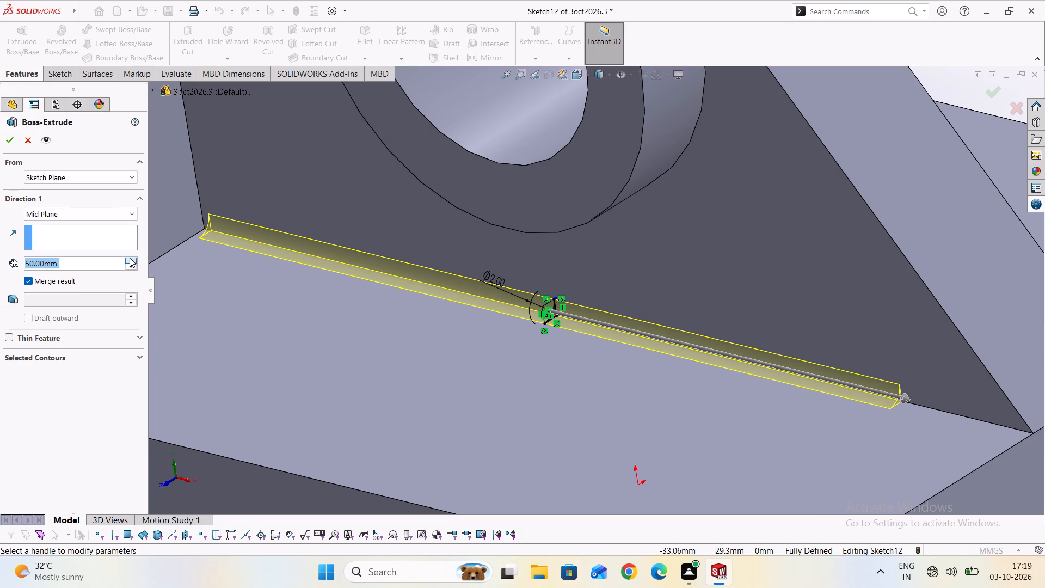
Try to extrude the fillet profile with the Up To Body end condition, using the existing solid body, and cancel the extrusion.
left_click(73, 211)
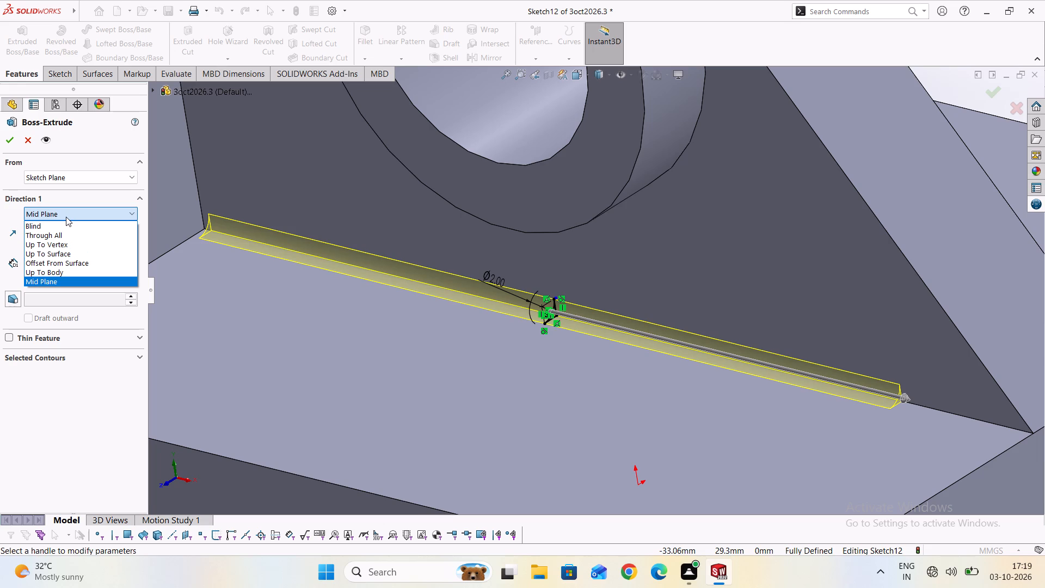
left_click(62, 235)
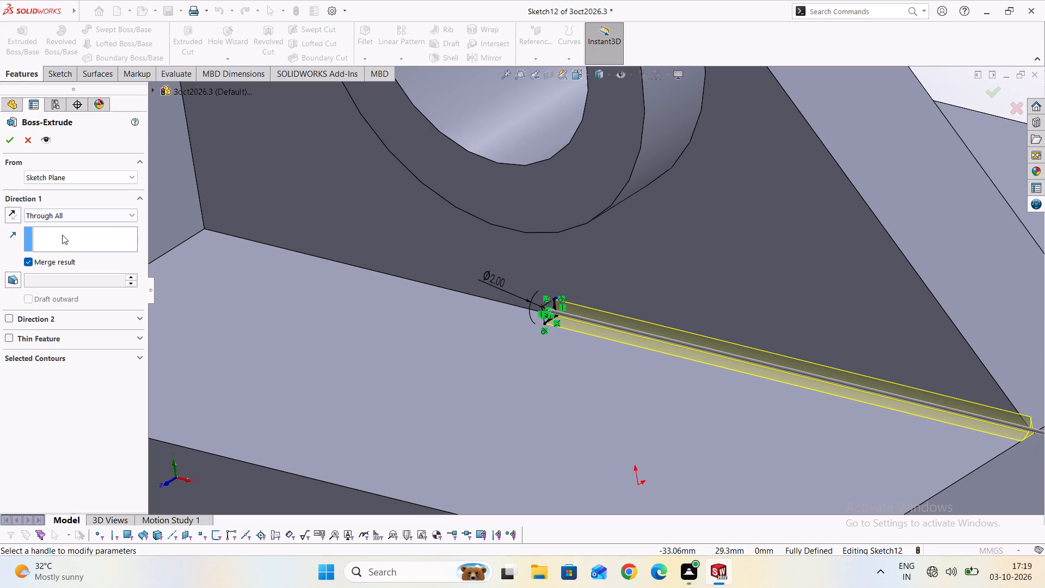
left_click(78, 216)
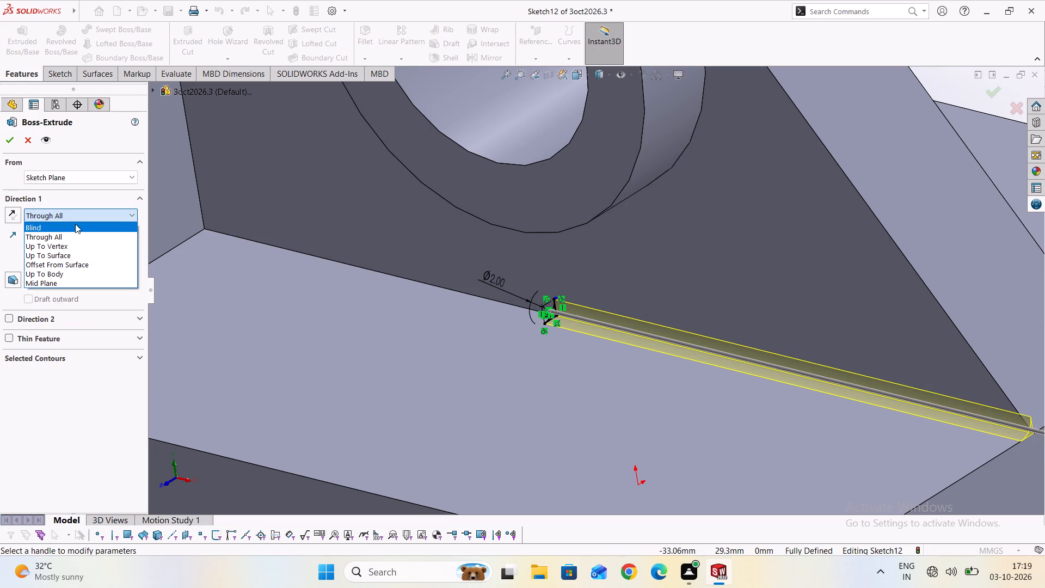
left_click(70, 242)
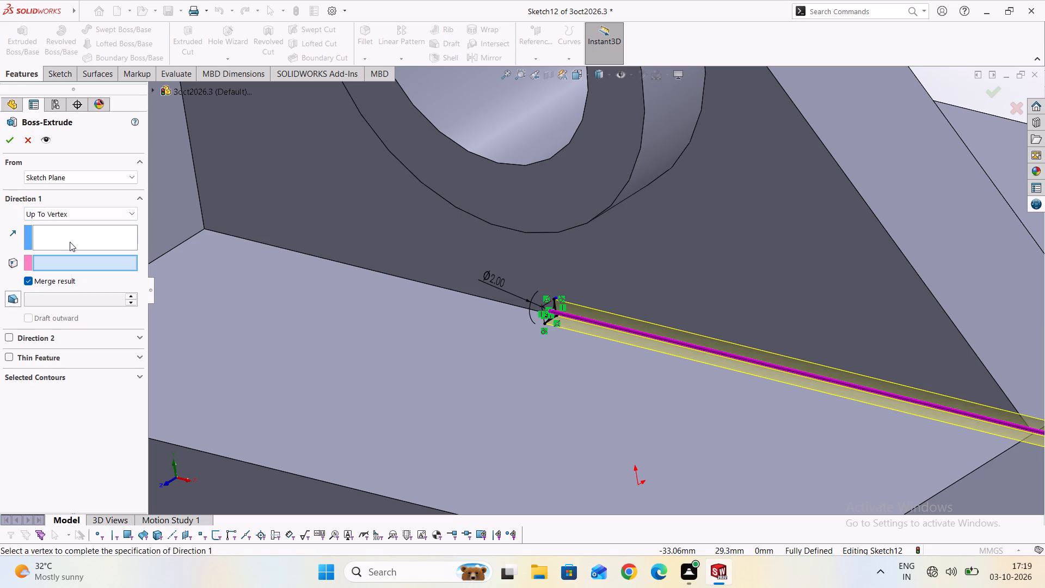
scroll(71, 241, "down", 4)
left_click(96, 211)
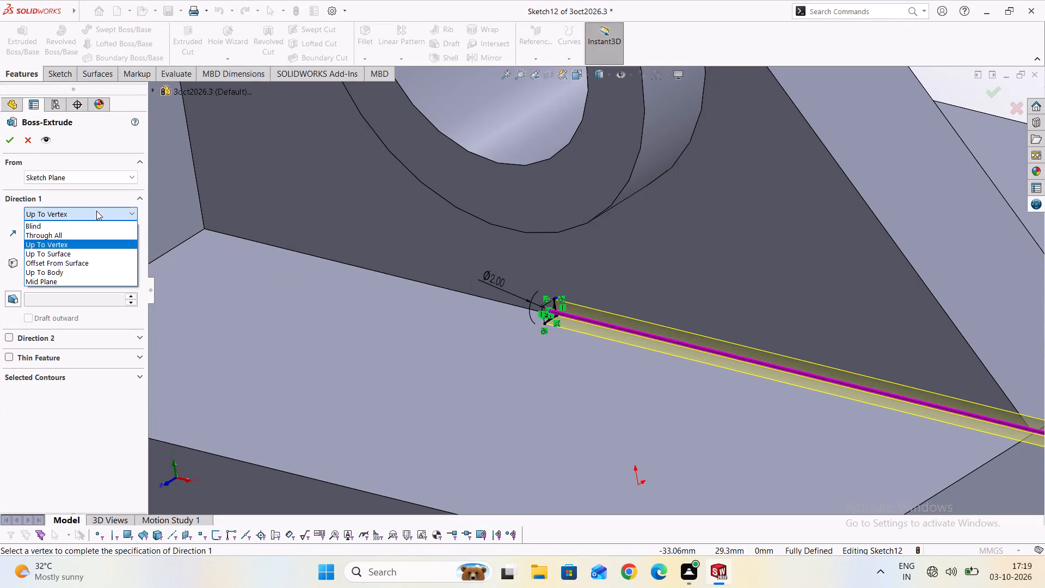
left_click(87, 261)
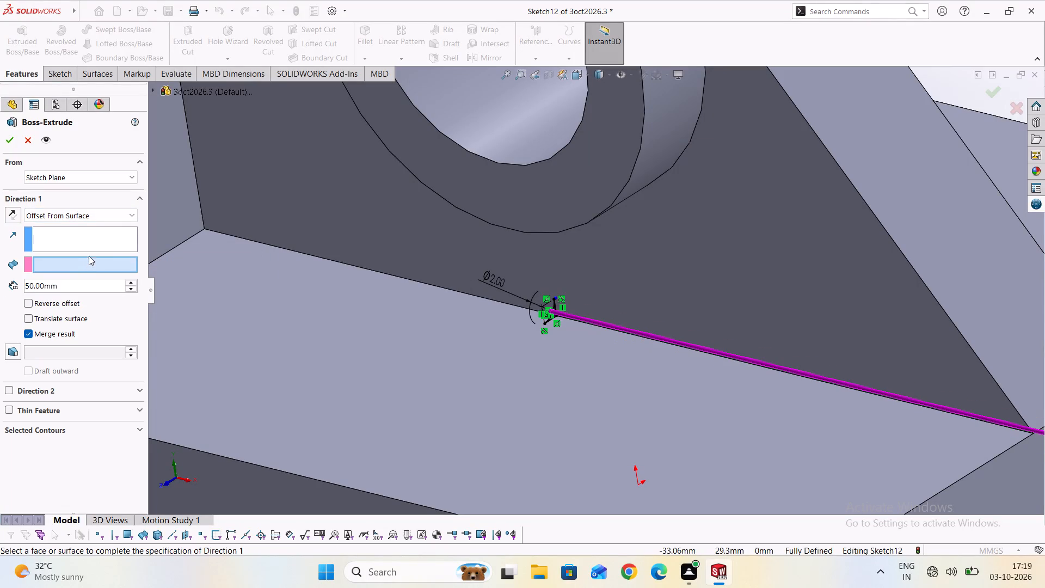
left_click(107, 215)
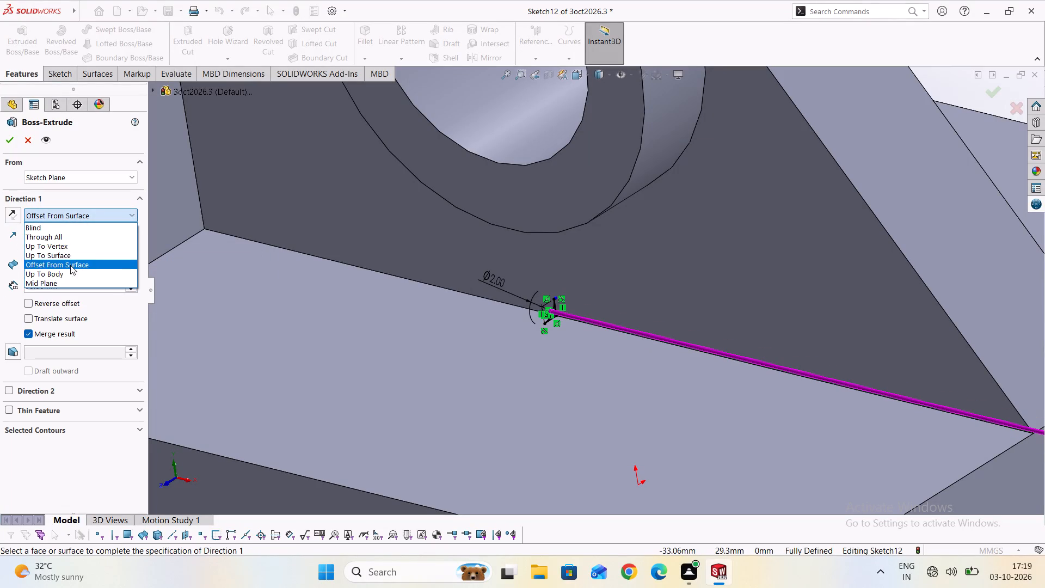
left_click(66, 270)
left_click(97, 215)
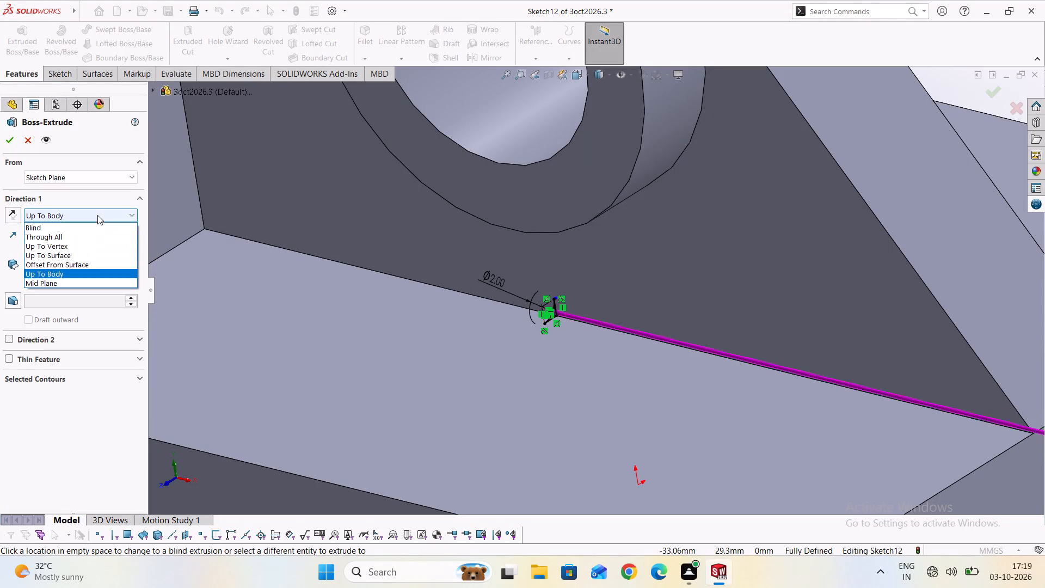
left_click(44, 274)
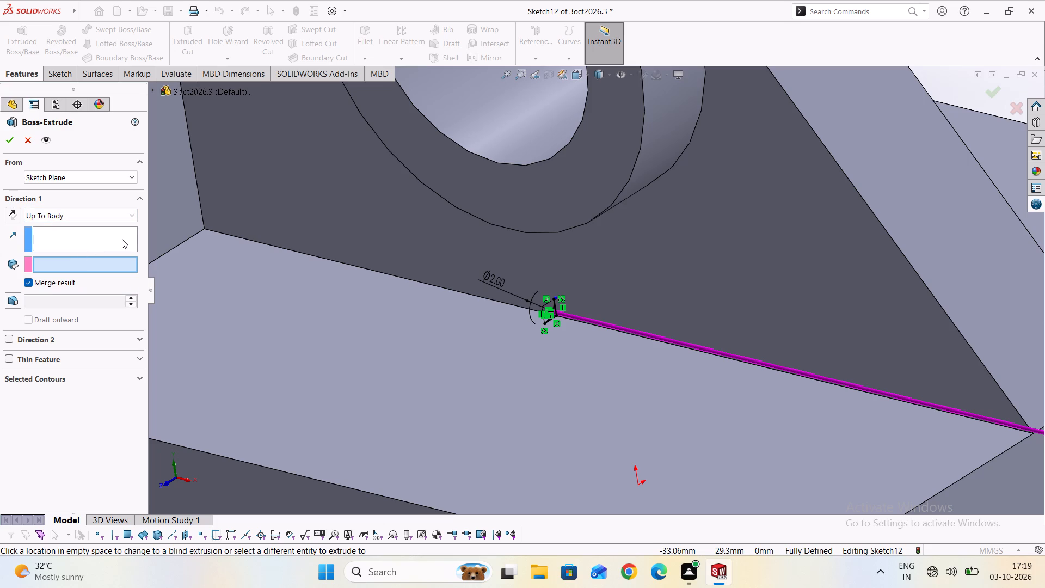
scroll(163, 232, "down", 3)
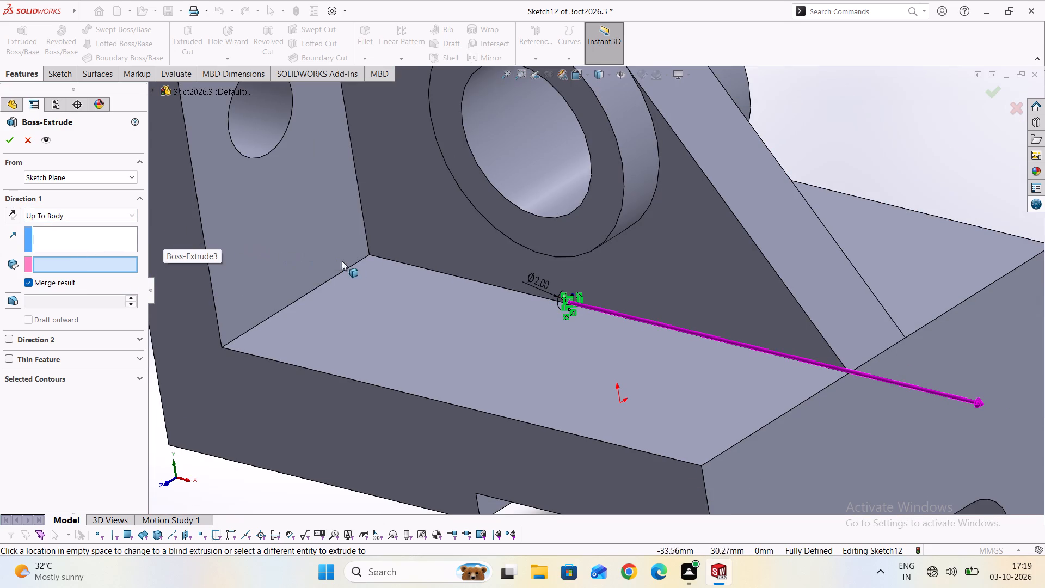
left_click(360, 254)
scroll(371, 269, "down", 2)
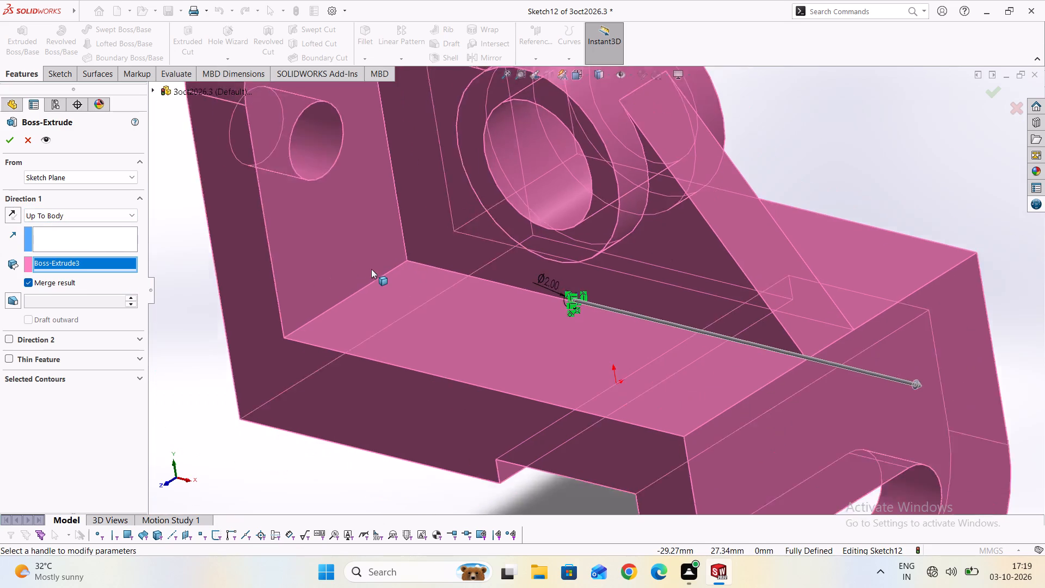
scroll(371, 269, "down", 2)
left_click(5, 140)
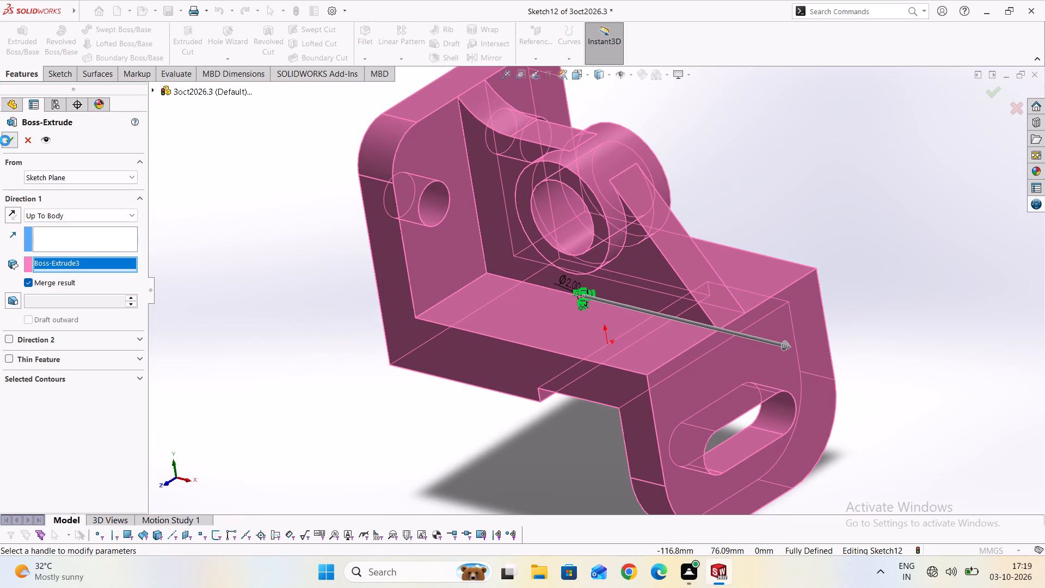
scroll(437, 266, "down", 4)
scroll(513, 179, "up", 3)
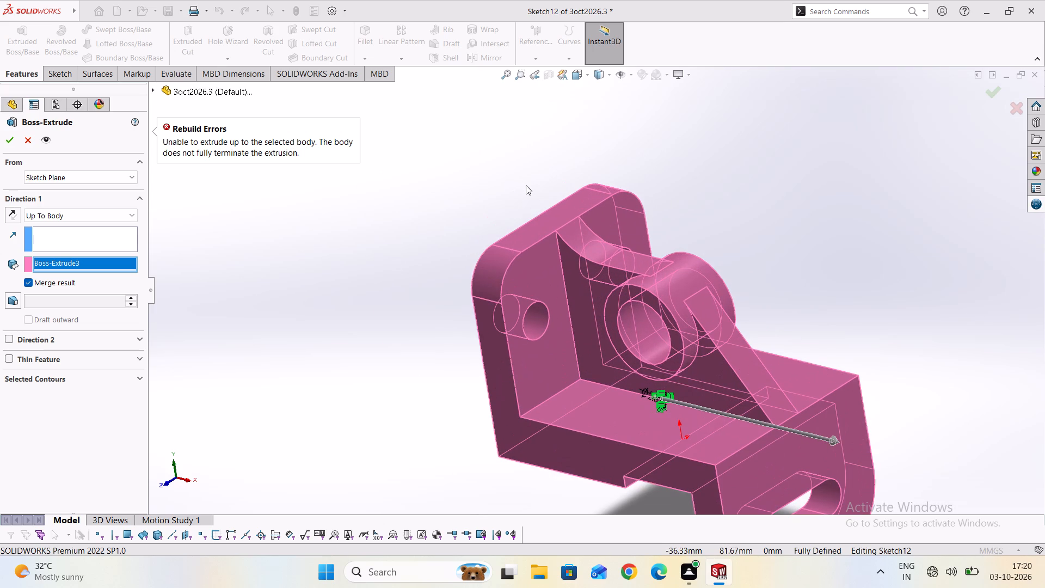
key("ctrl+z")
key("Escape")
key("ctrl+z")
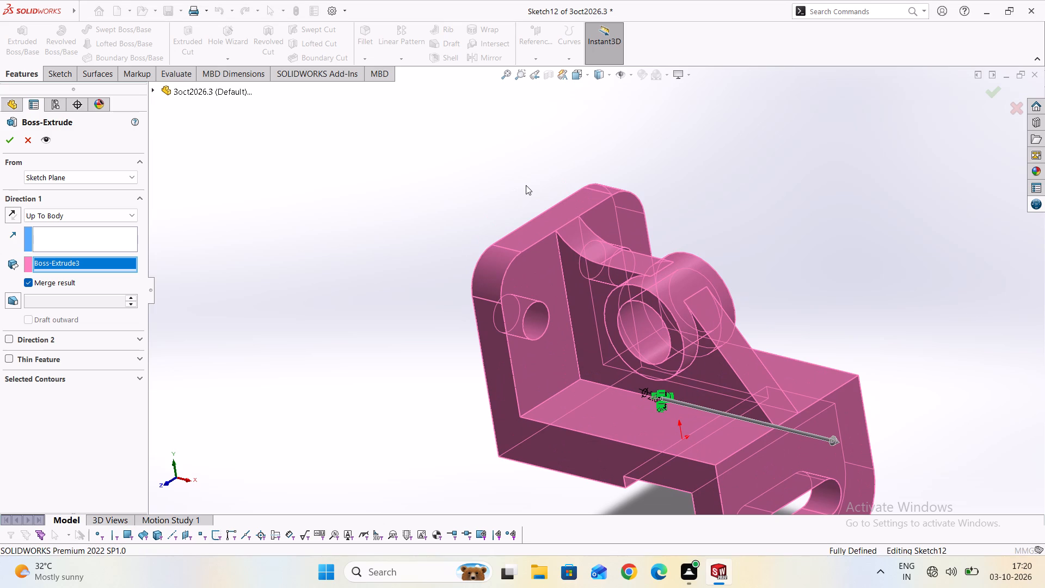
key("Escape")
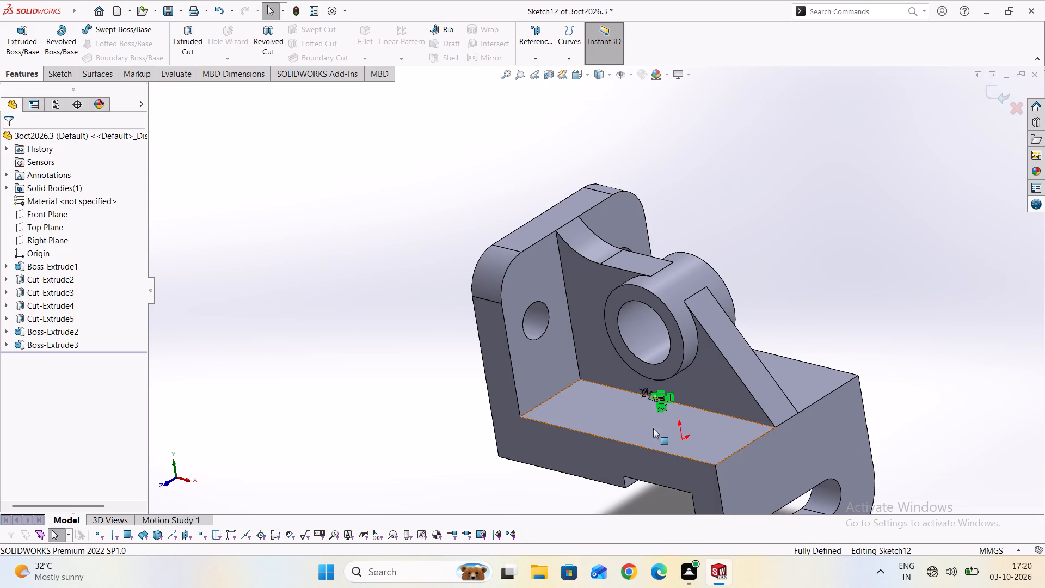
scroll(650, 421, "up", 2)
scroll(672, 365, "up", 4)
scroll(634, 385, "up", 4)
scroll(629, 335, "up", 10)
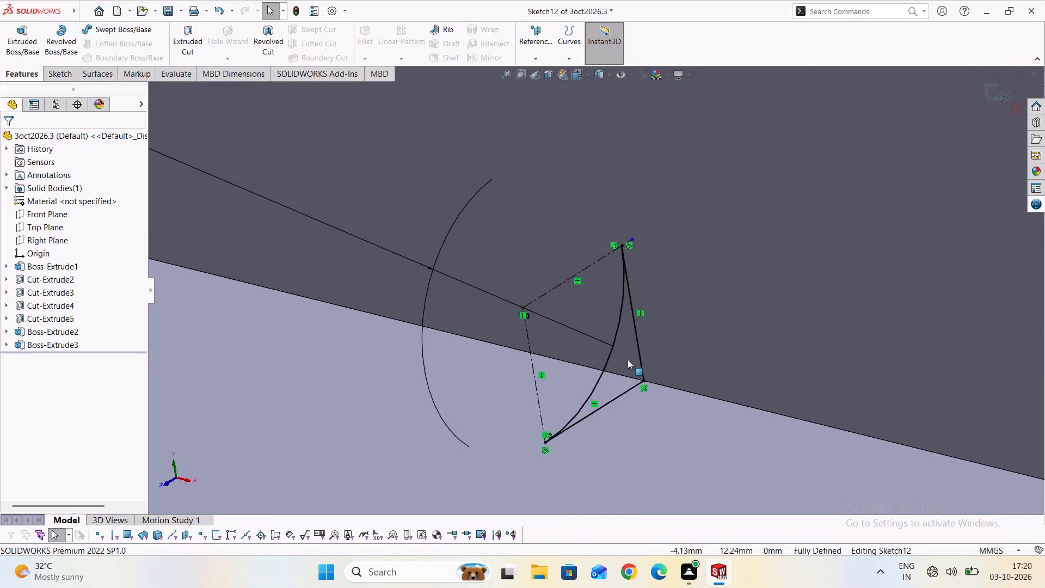
Exit the sketch containing the 1 mm fillet profile midway along the rib-base corner.
scroll(628, 359, "up", 2)
scroll(628, 359, "down", 20)
scroll(628, 359, "down", 2)
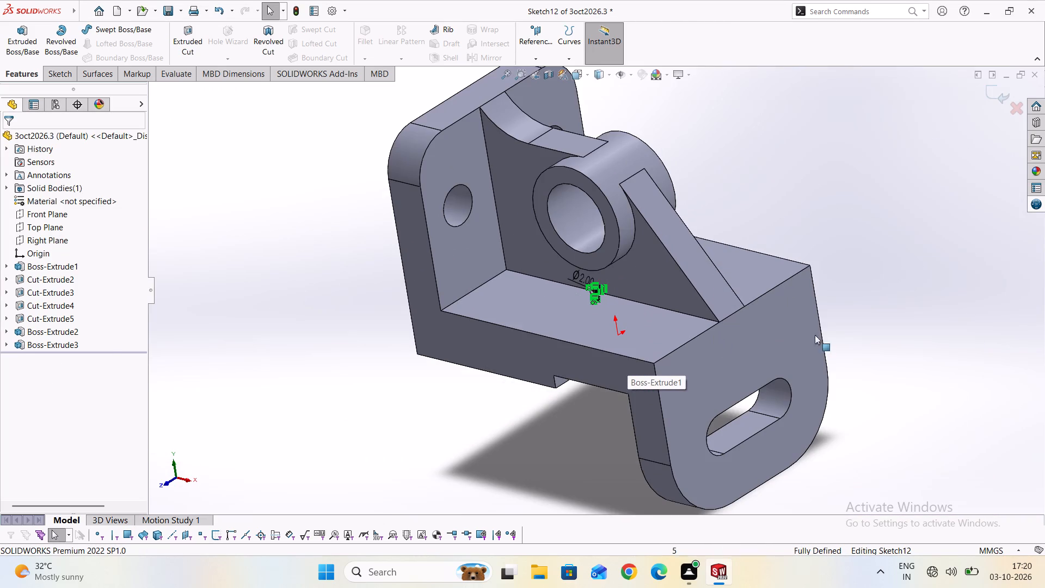
middle_click_drag(888, 333, 843, 358)
left_click(653, 366)
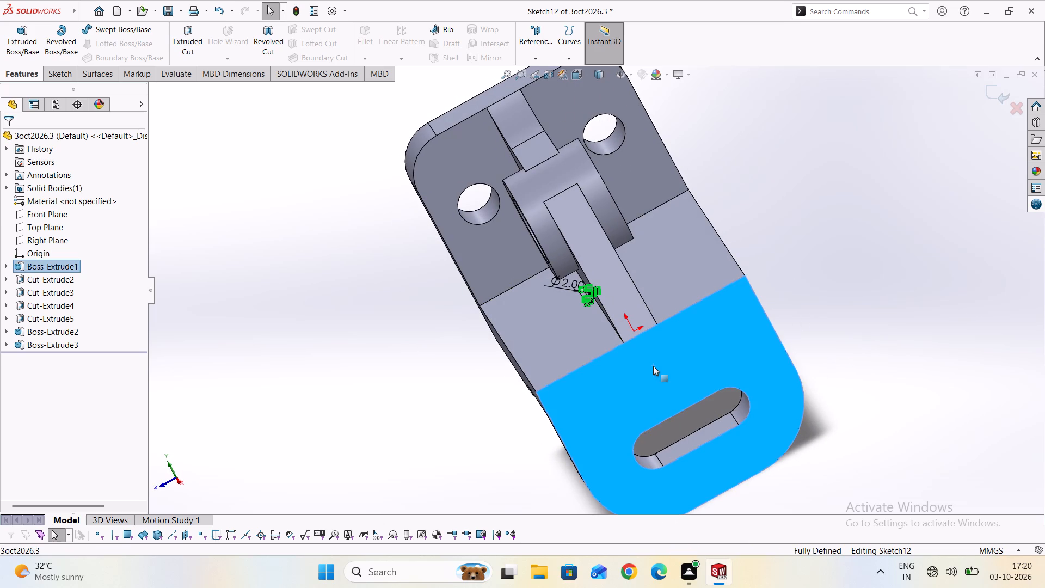
left_click(57, 76)
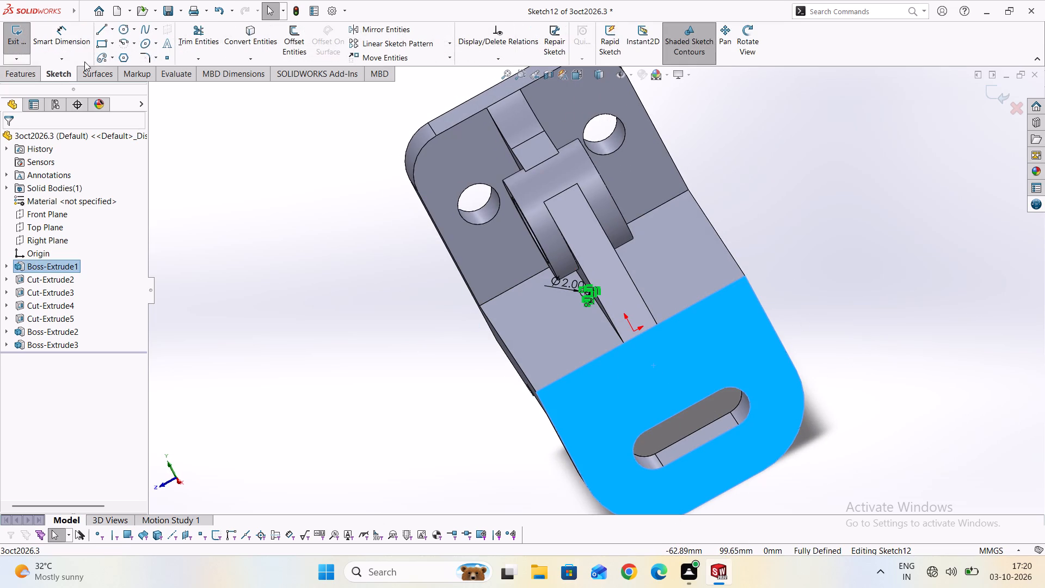
left_click(22, 56)
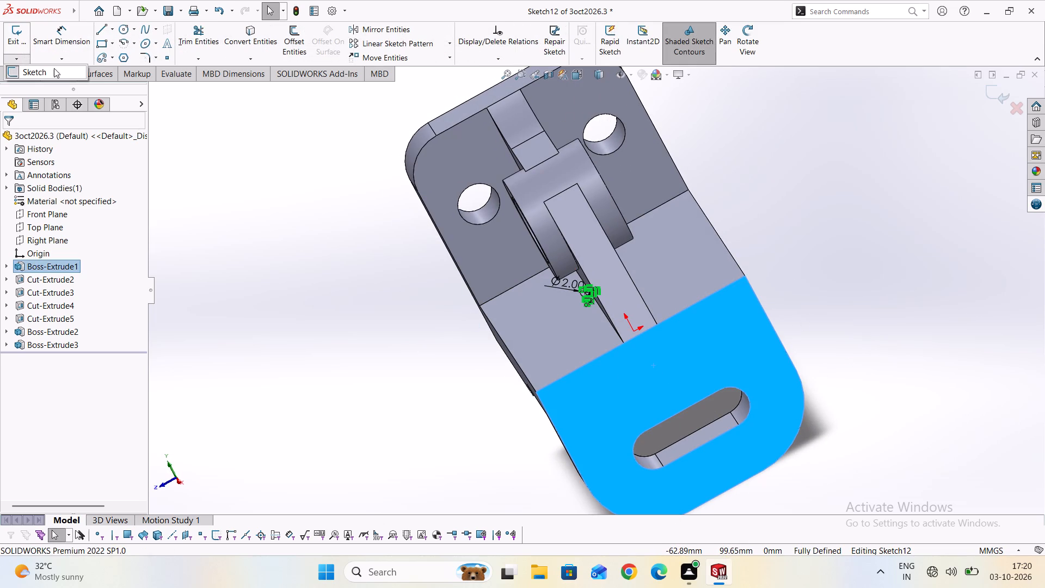
left_click(10, 38)
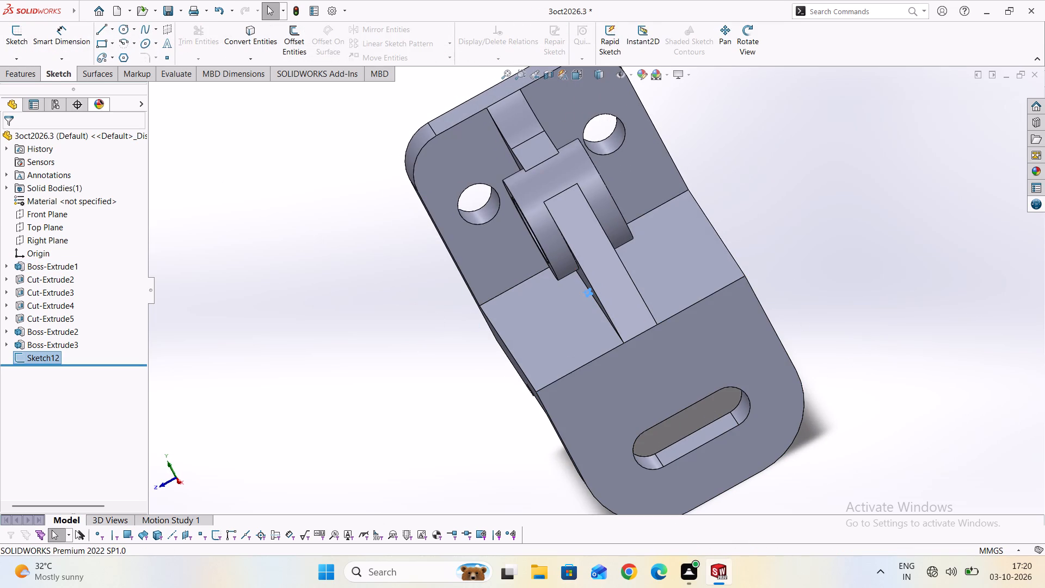
Start a sketch on the slotted end face and convert the face's outline into sketch entities.
left_click(619, 408)
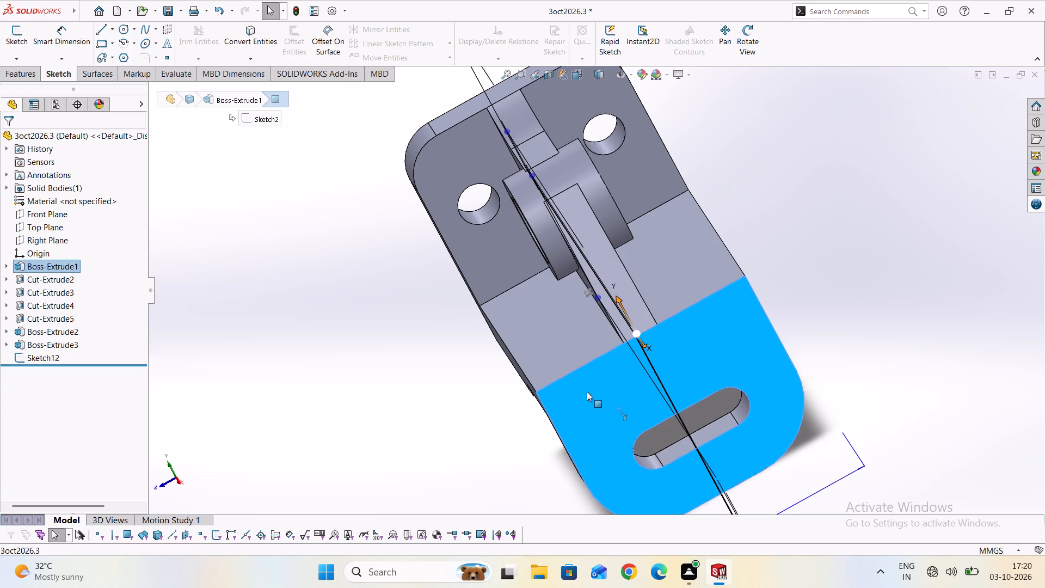
left_click(20, 38)
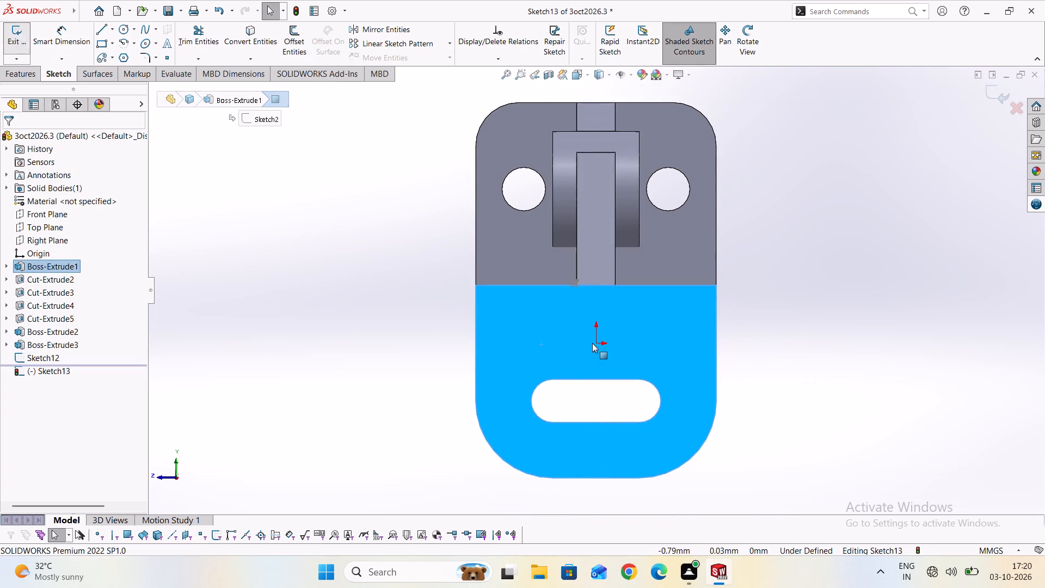
scroll(565, 279, "up", 4)
scroll(607, 300, "up", 7)
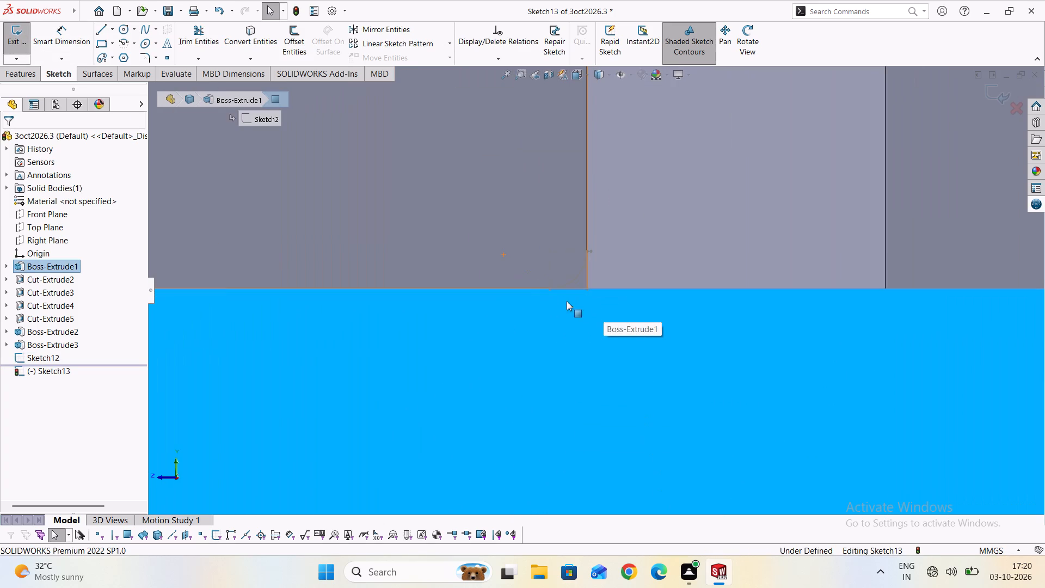
left_click(246, 38)
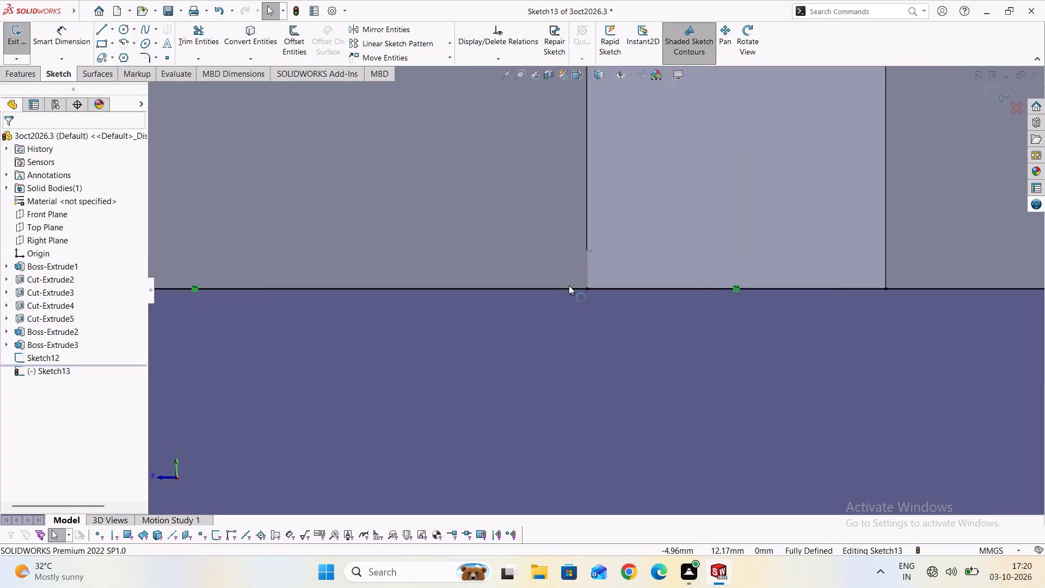
Convert the earlier fillet profile's 1 mm radius arc and its 1 mm horizontal and vertical lines into the end-face sketch.
scroll(569, 285, "down", 3)
scroll(583, 281, "up", 3)
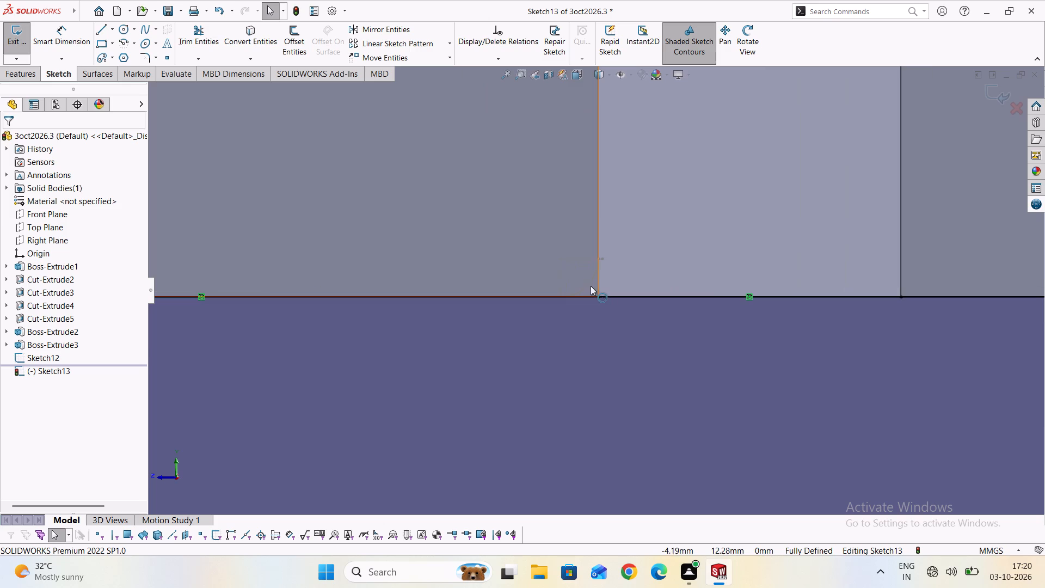
left_click(588, 284)
middle_click_drag(552, 318, 568, 329)
left_click(631, 205)
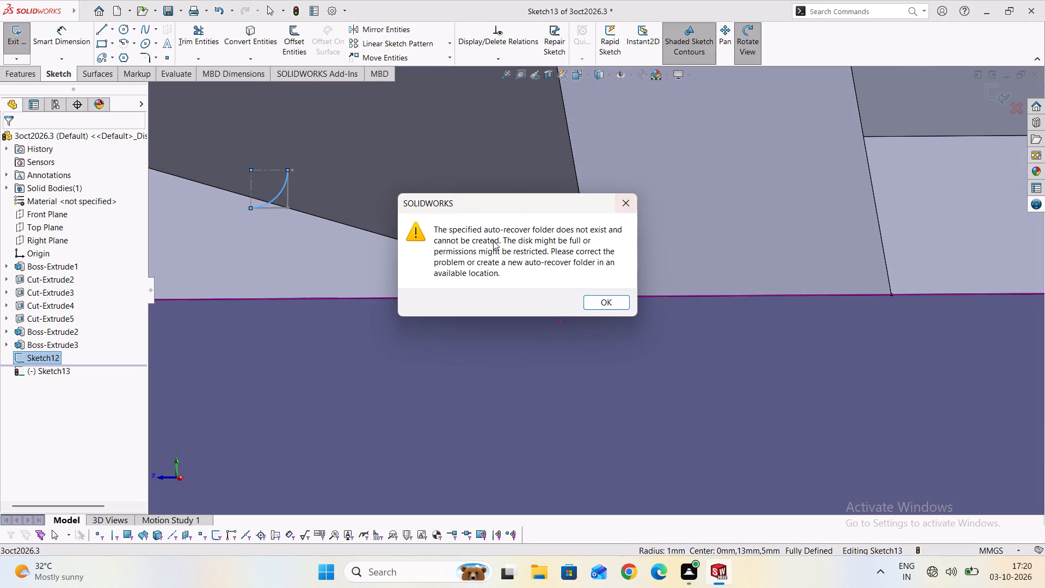
left_click(628, 205)
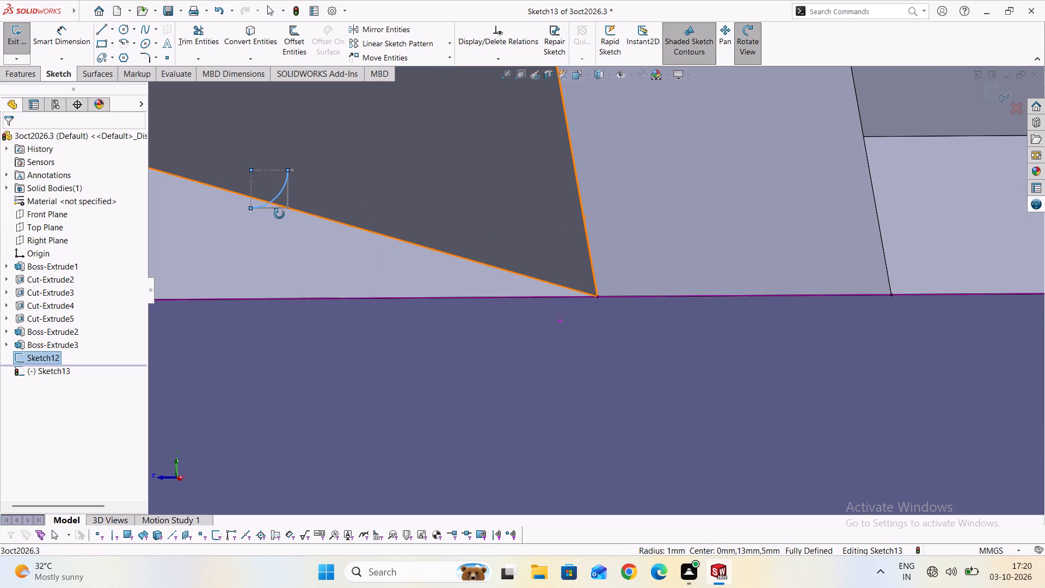
scroll(275, 211, "up", 3)
key("Escape")
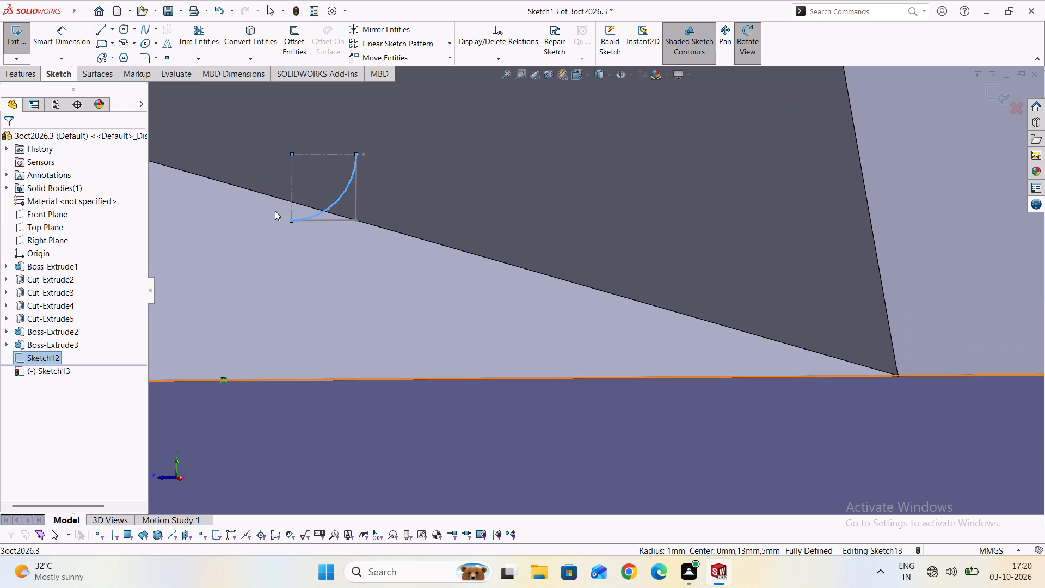
left_click(254, 41)
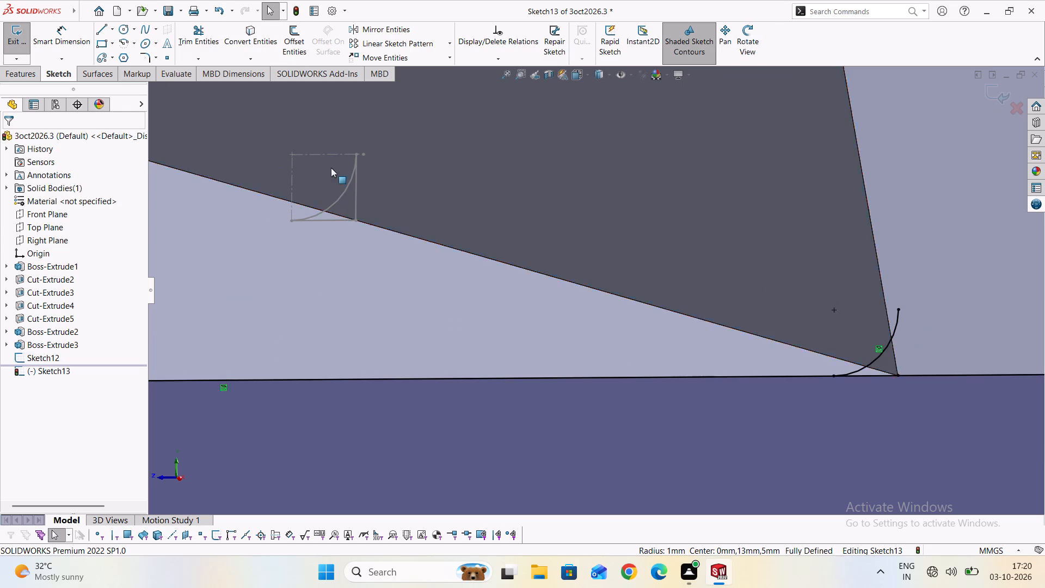
left_click(337, 219)
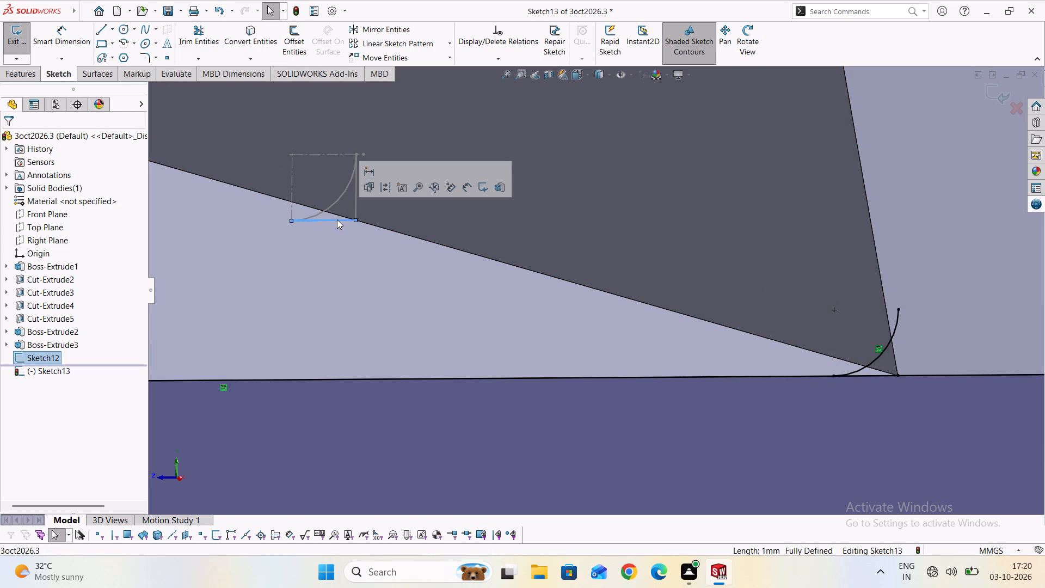
key("Return")
left_click(354, 199)
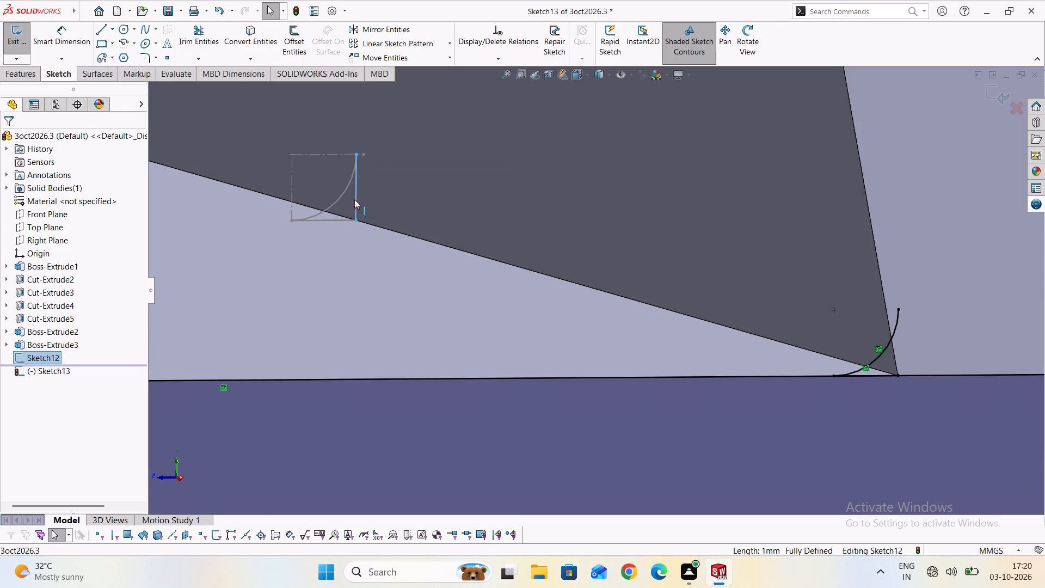
key("Return")
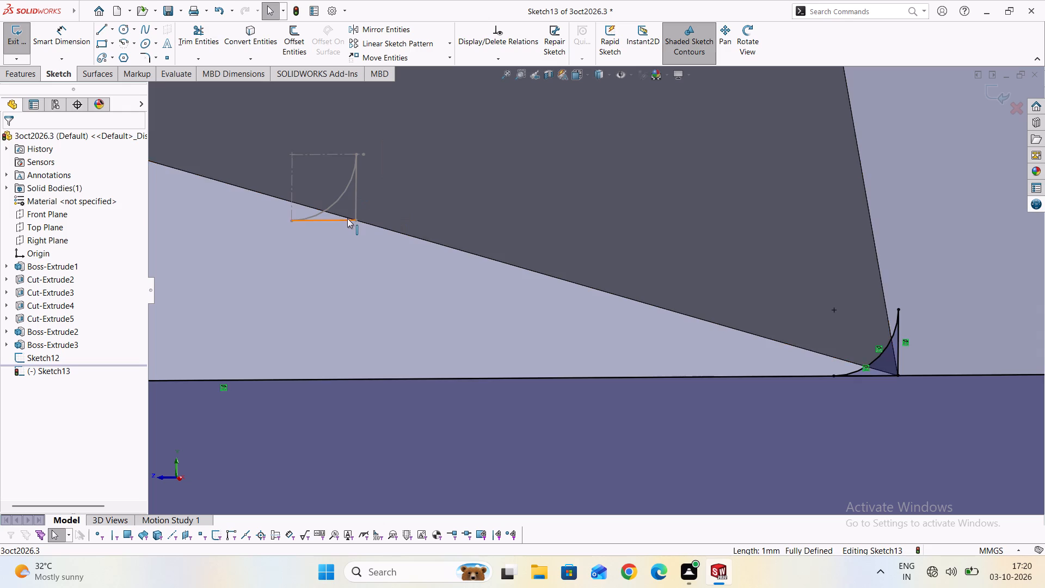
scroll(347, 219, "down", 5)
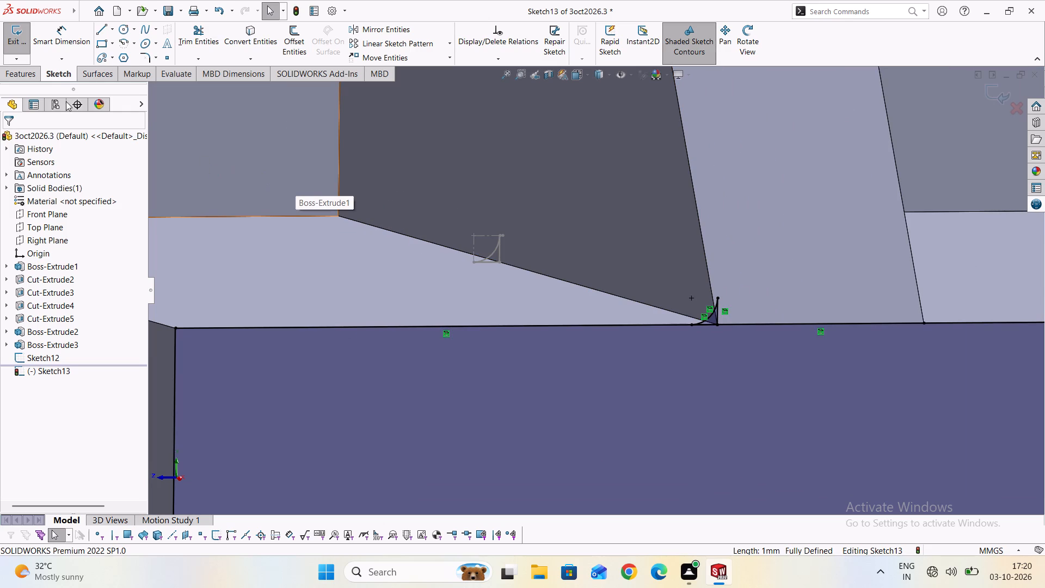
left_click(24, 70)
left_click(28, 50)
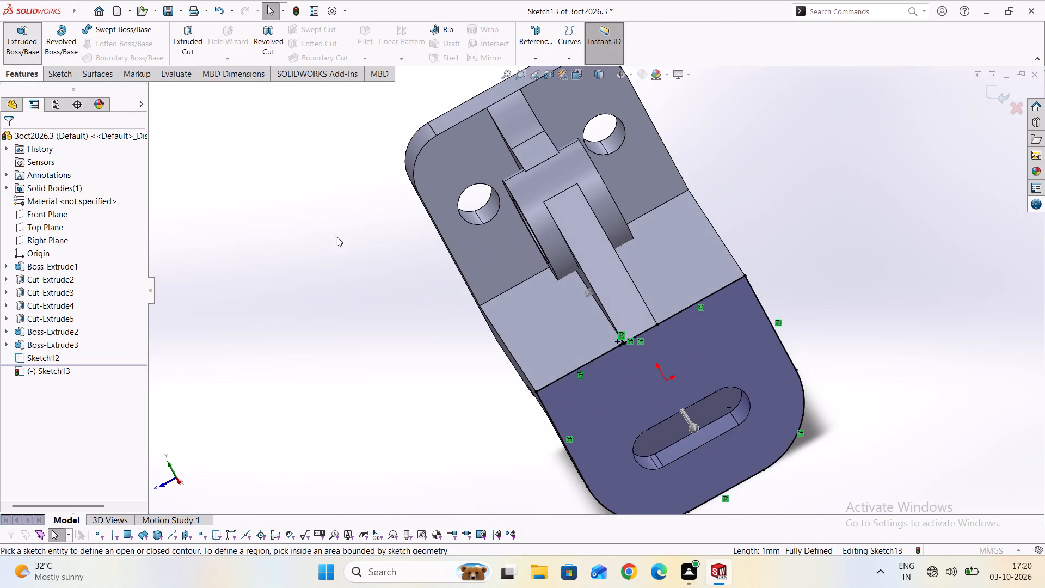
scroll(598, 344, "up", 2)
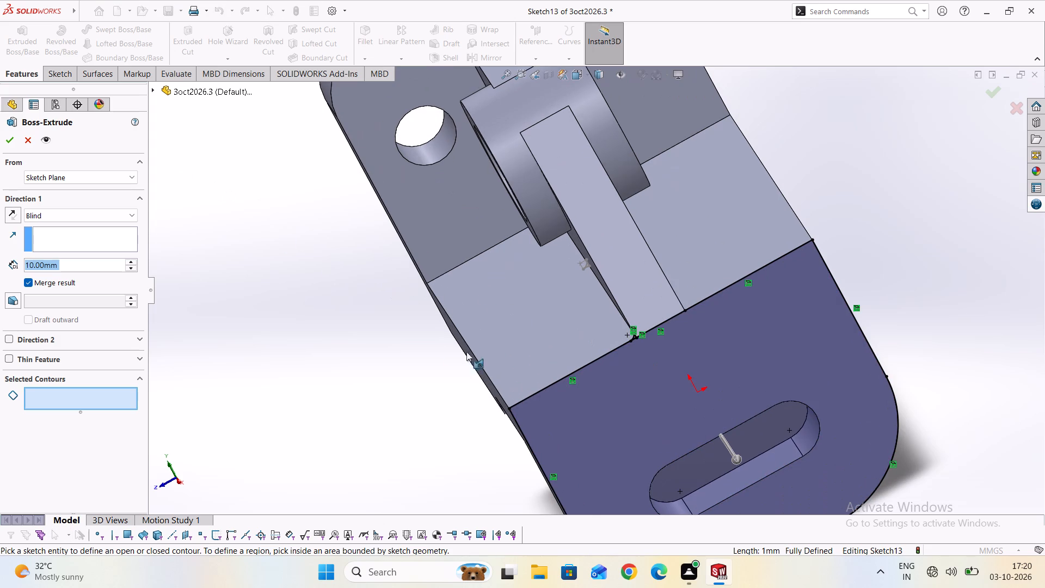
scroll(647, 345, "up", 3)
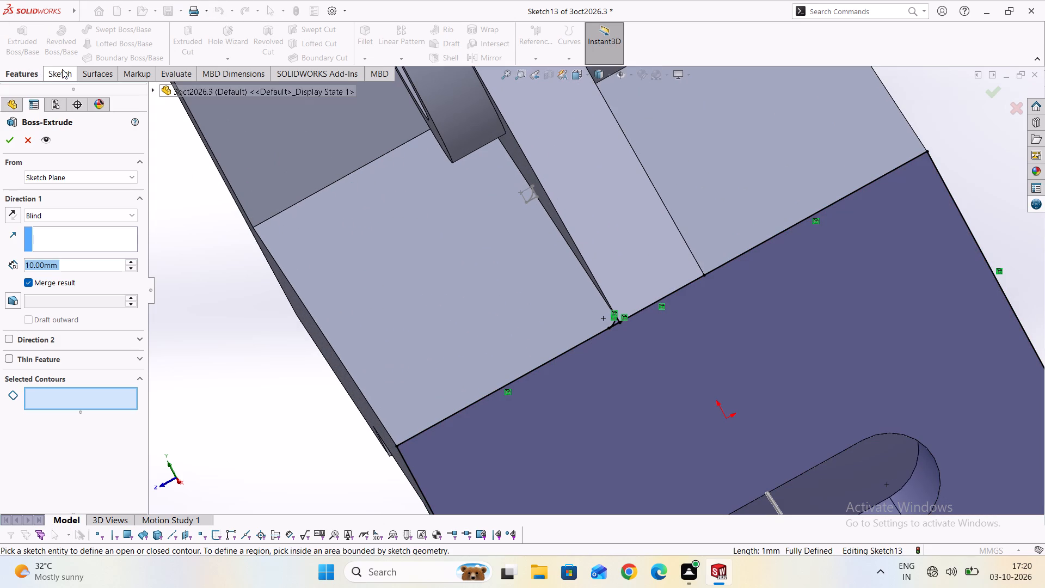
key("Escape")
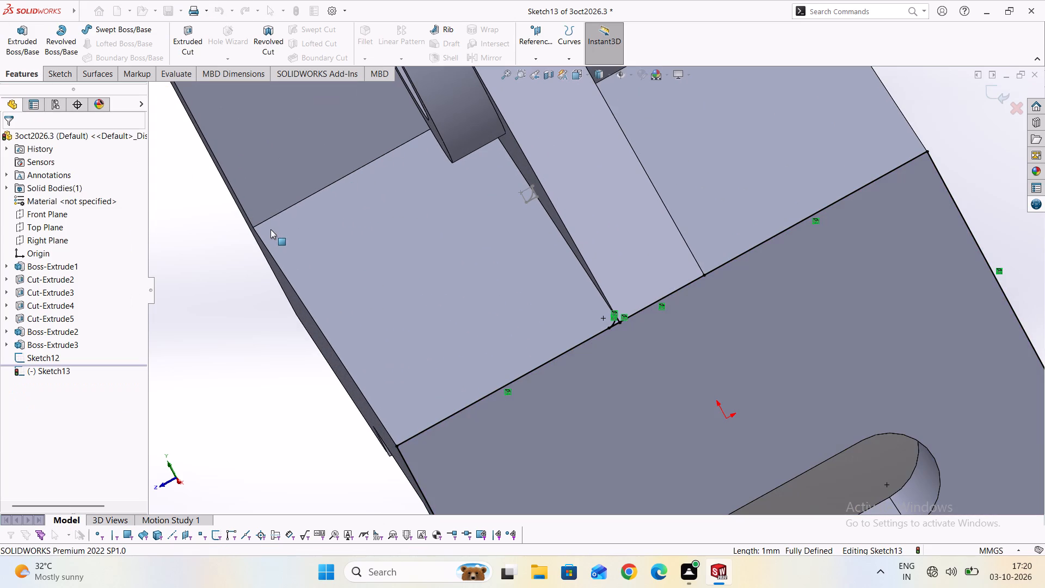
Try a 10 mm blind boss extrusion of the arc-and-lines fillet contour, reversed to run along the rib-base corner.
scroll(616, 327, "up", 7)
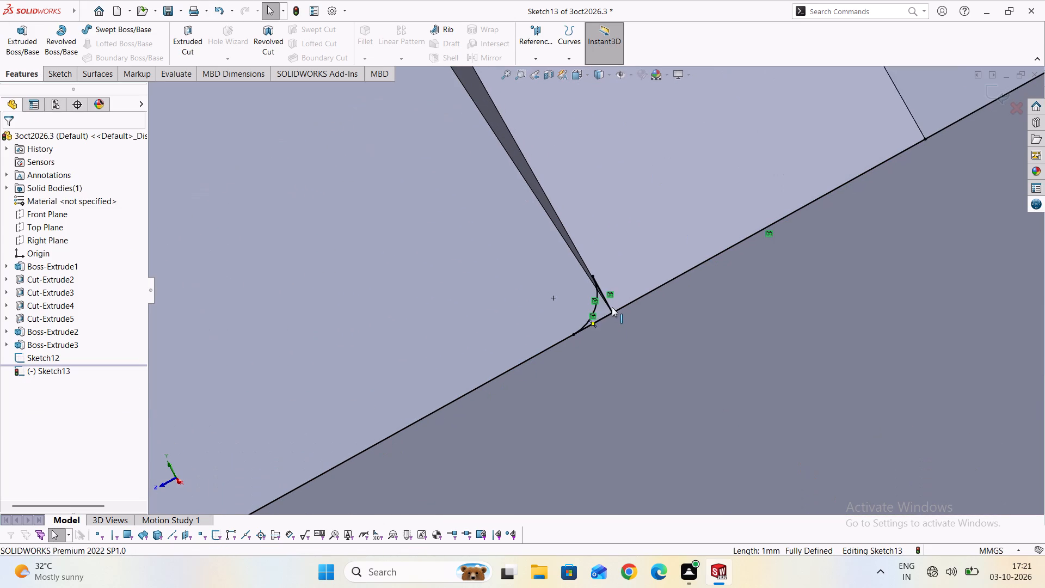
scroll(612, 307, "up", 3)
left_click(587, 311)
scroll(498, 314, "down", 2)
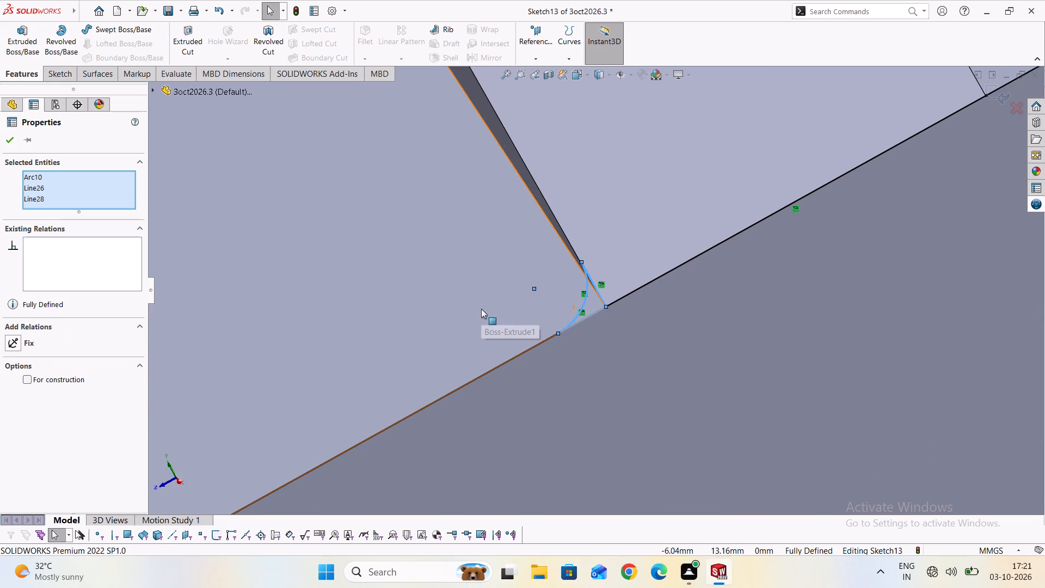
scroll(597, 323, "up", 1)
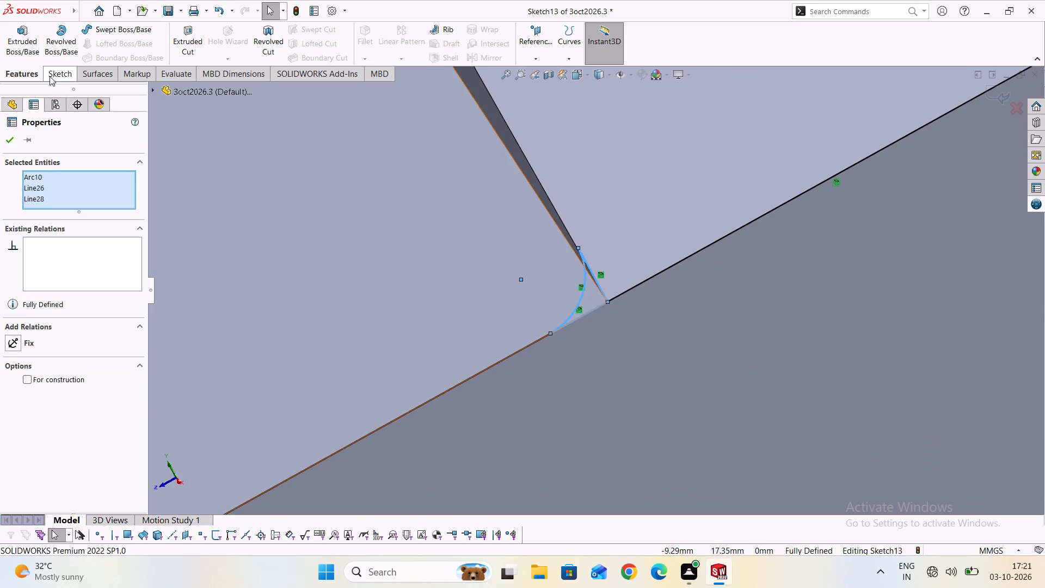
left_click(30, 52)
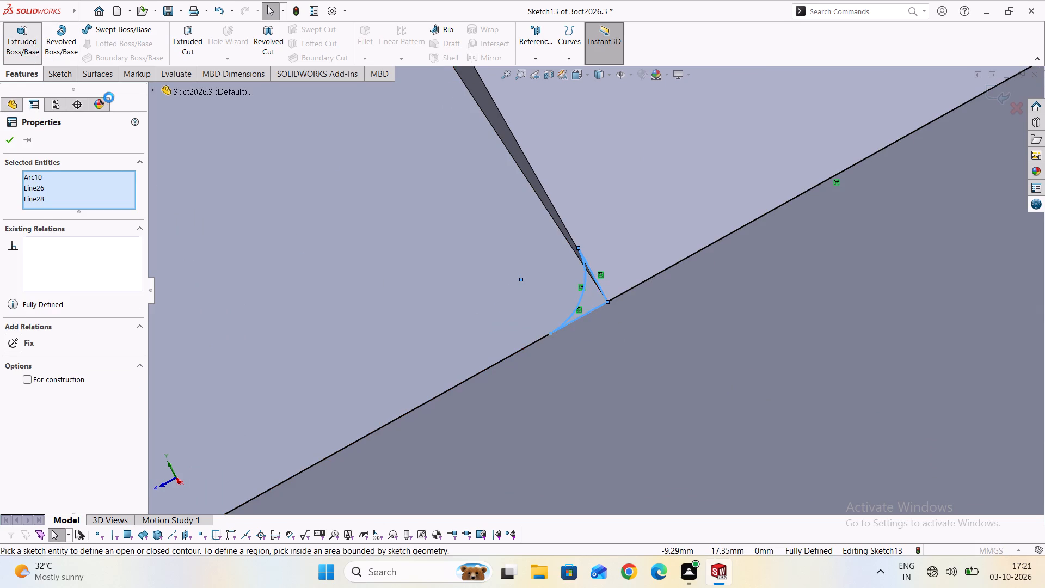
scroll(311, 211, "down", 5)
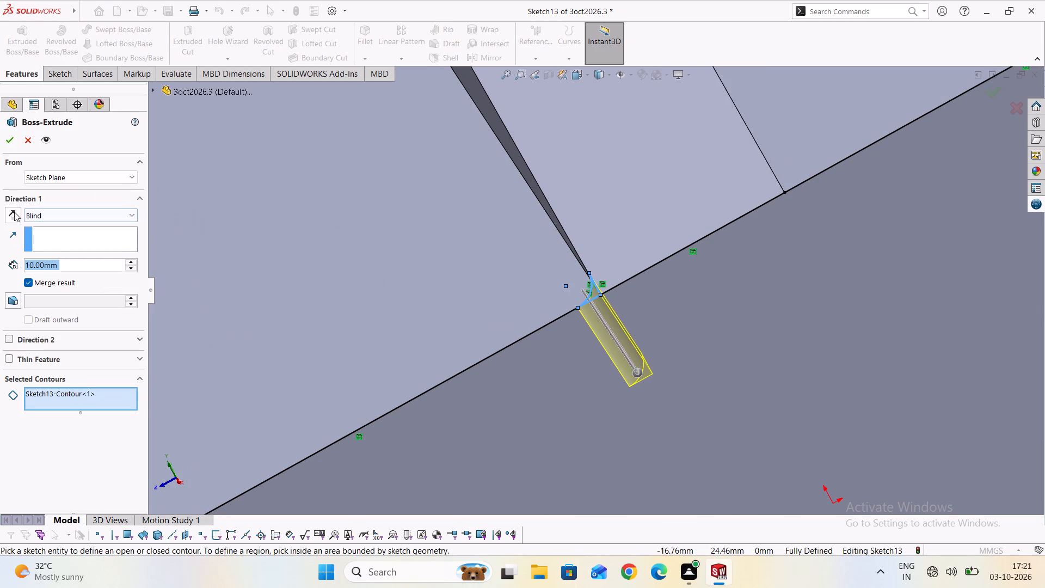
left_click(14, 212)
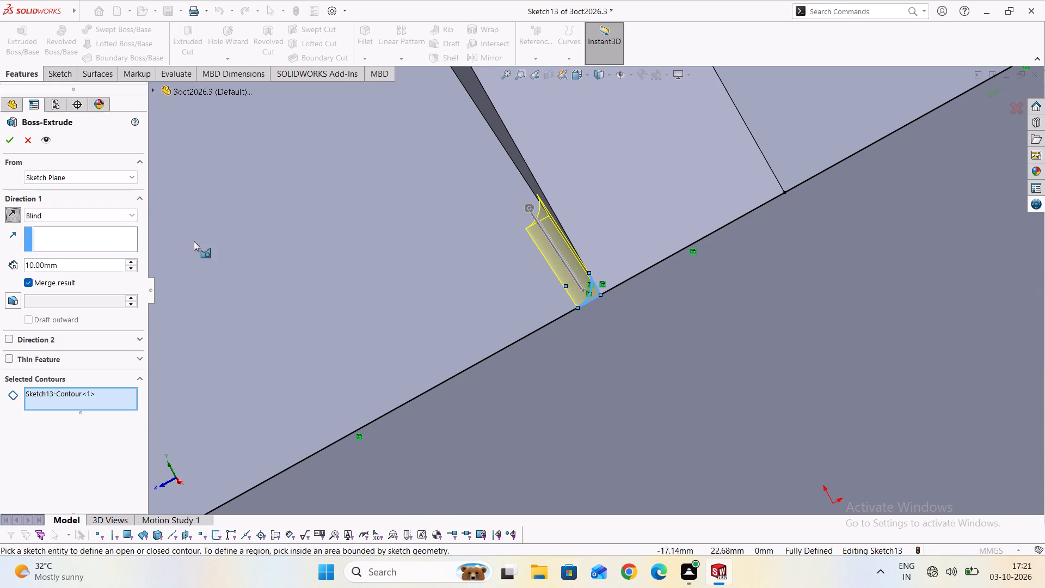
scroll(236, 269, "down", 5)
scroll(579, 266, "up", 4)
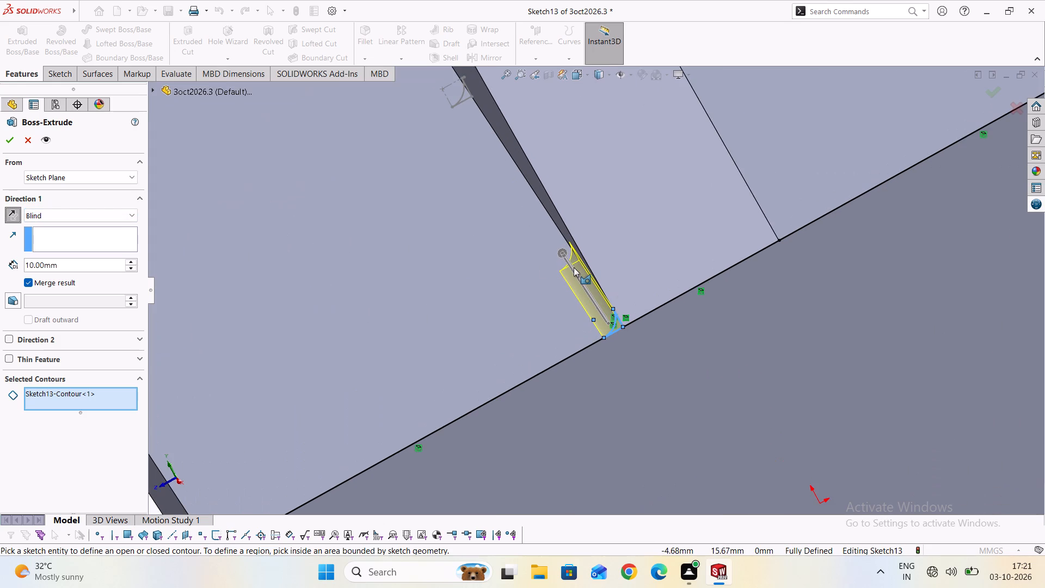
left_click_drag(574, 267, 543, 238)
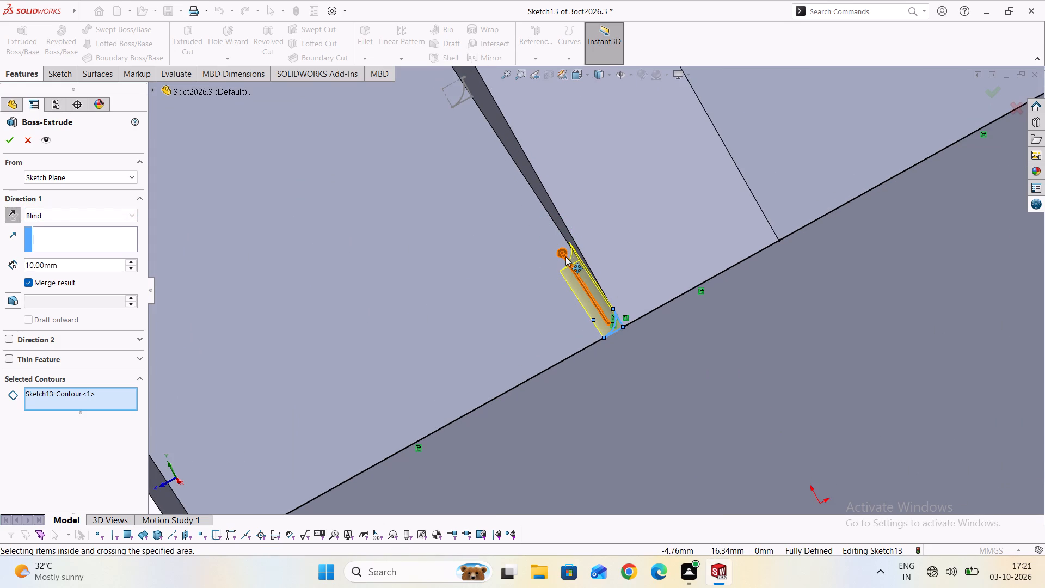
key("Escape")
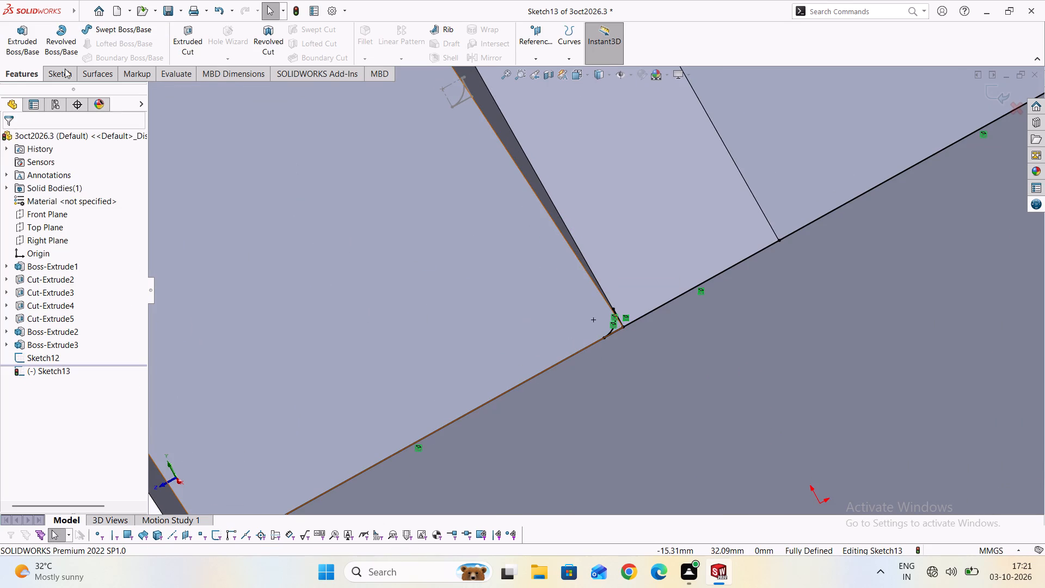
Start a boss extrusion of the arc-and-lines fillet contour, reversed along the rib-base corner, and stretch its blind depth to about 58 mm.
left_click(22, 53)
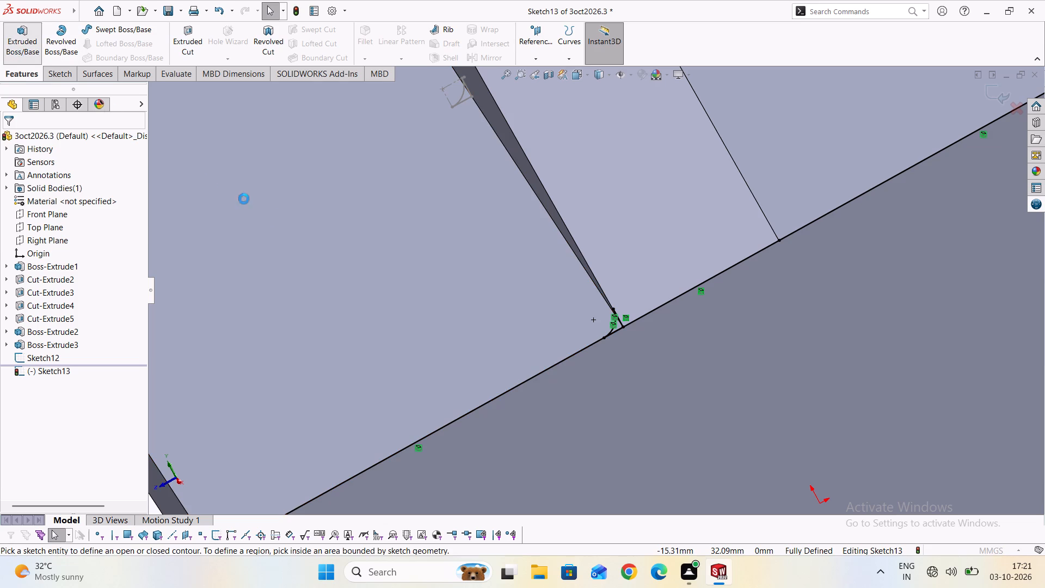
scroll(613, 318, "up", 4)
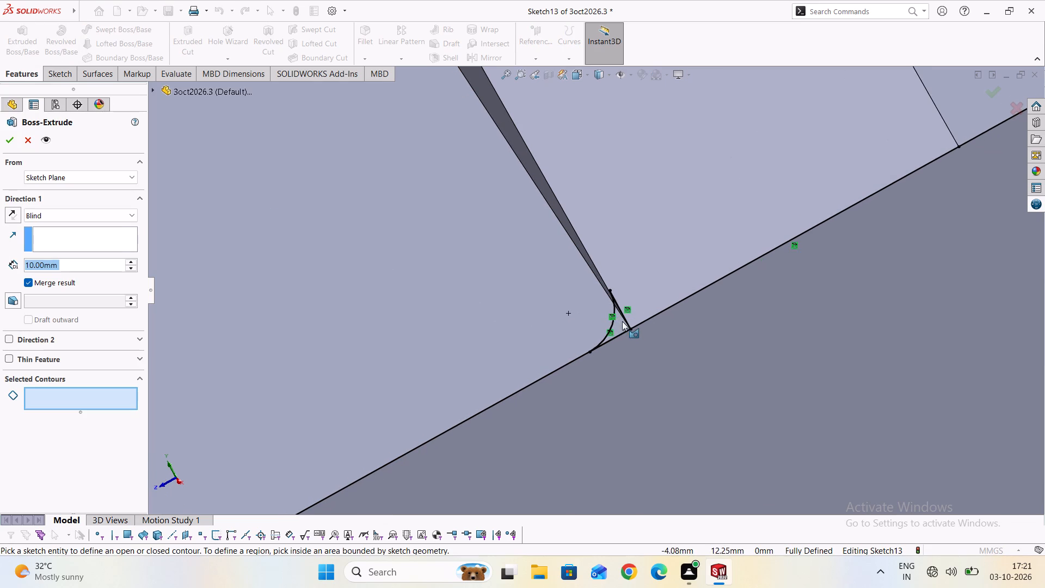
scroll(619, 322, "up", 4)
left_click(607, 327)
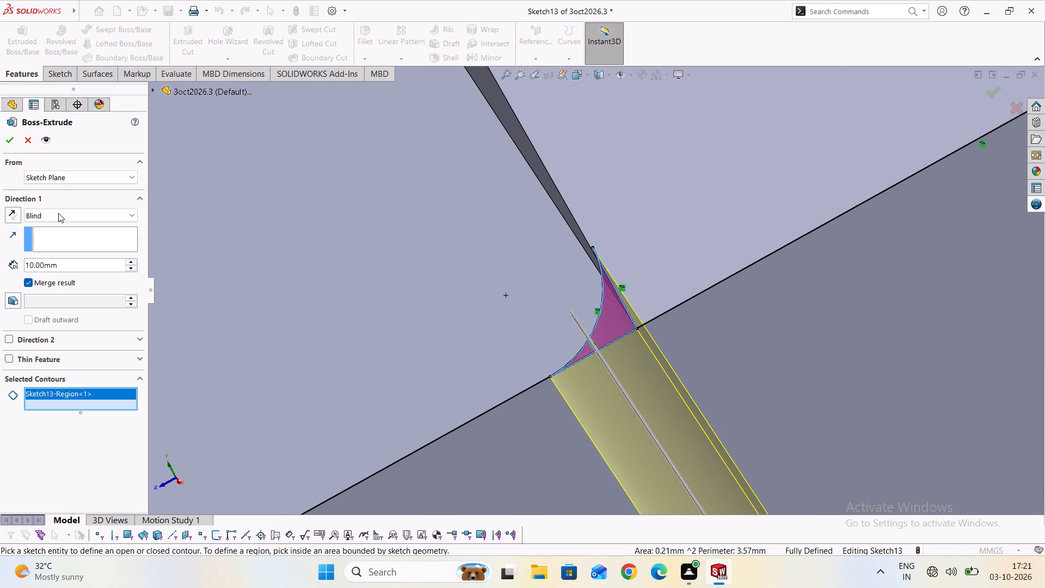
left_click(11, 212)
scroll(152, 235, "down", 3)
scroll(269, 246, "down", 3)
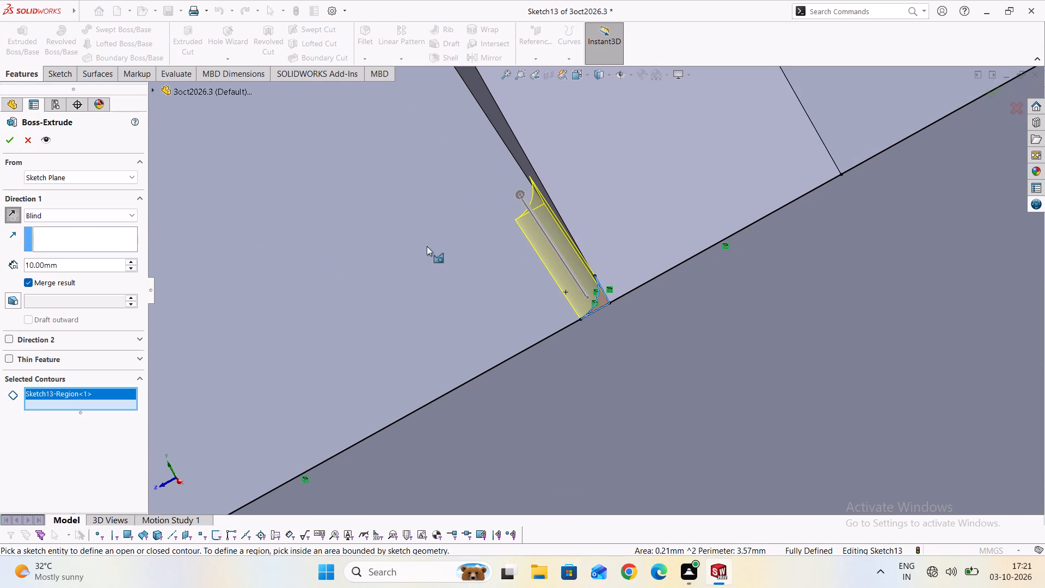
left_click_drag(521, 198, 456, 136)
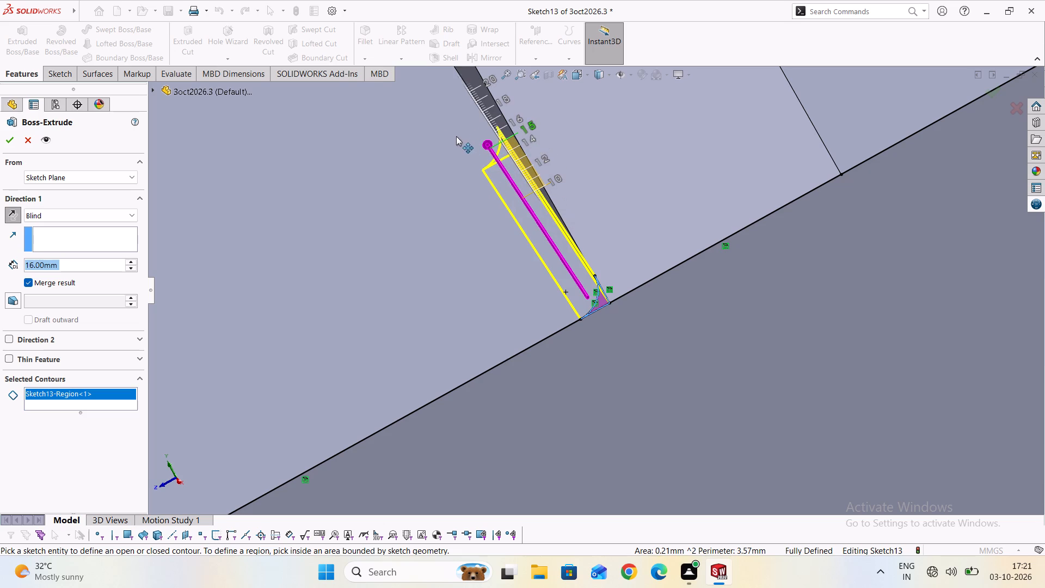
left_click_drag(456, 136, 423, 124)
scroll(444, 154, "down", 4)
scroll(519, 235, "down", 5)
scroll(549, 189, "up", 4)
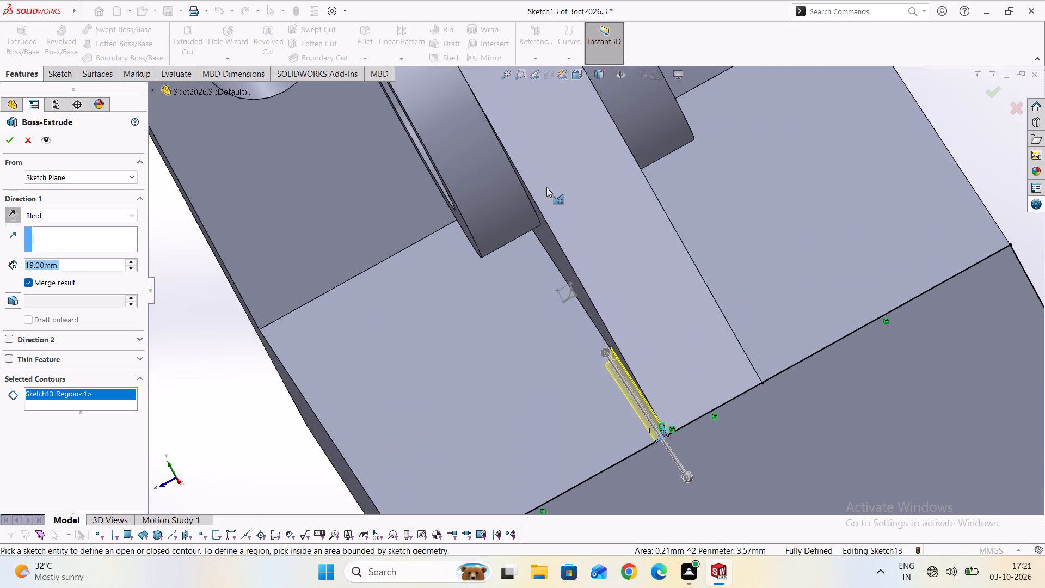
left_click_drag(606, 350, 581, 263)
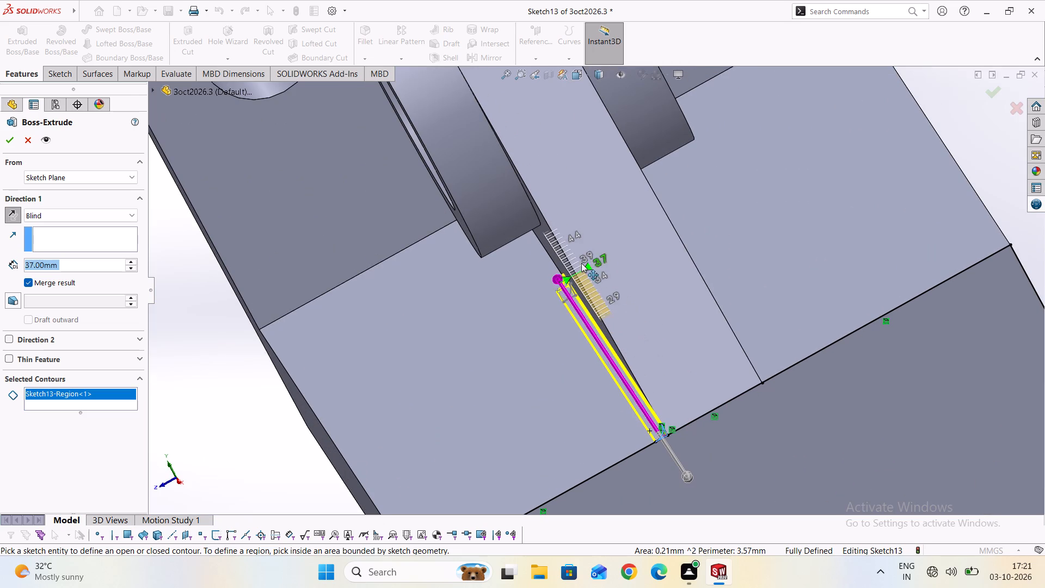
left_click_drag(581, 263, 482, 175)
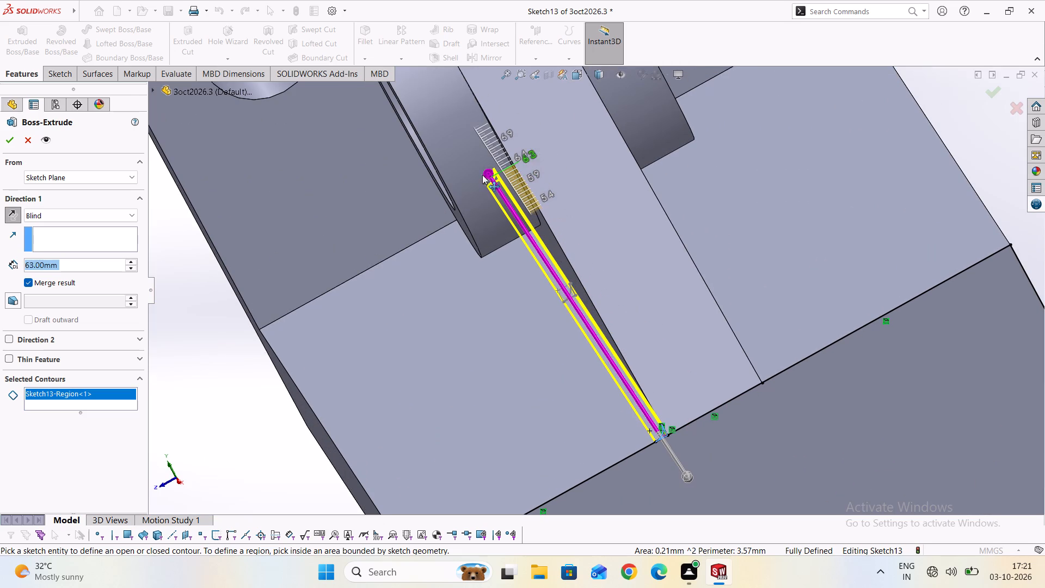
left_click_drag(482, 175, 501, 204)
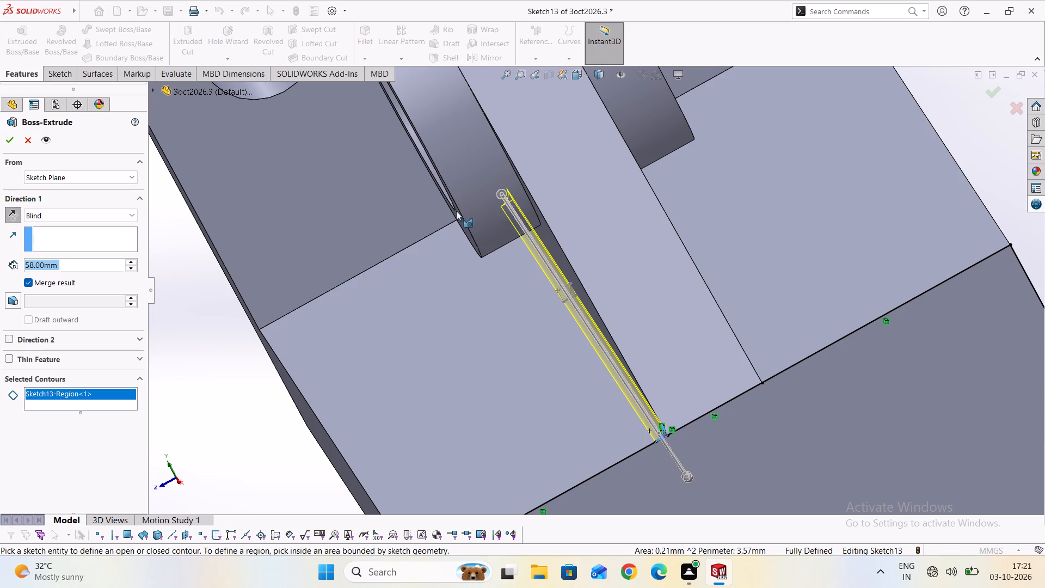
Extend the fillet extrusion to 60 mm so it meets the upright end wall, and complete the feature.
middle_click_drag(425, 318, 469, 253)
middle_click_drag(418, 307, 452, 312)
scroll(311, 283, "up", 6)
scroll(435, 358, "up", 3)
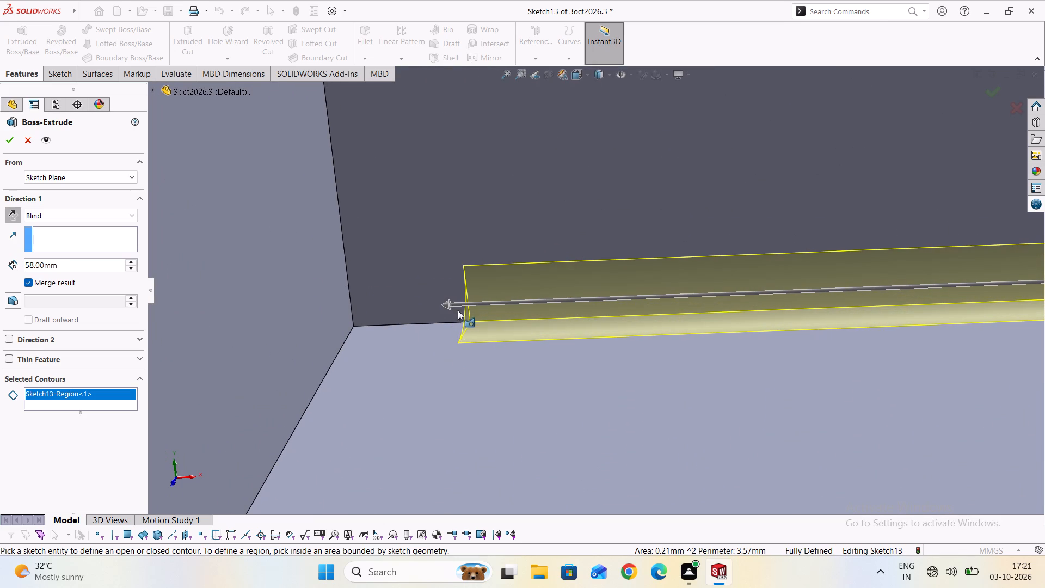
left_click(464, 287)
left_click_drag(458, 293, 438, 291)
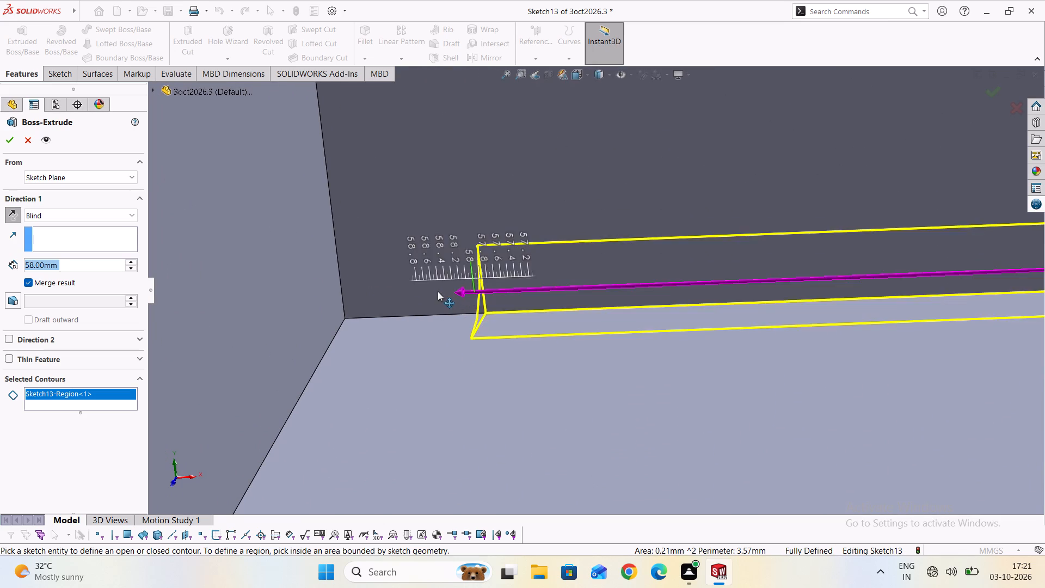
left_click_drag(438, 291, 442, 293)
left_click_drag(478, 291, 453, 289)
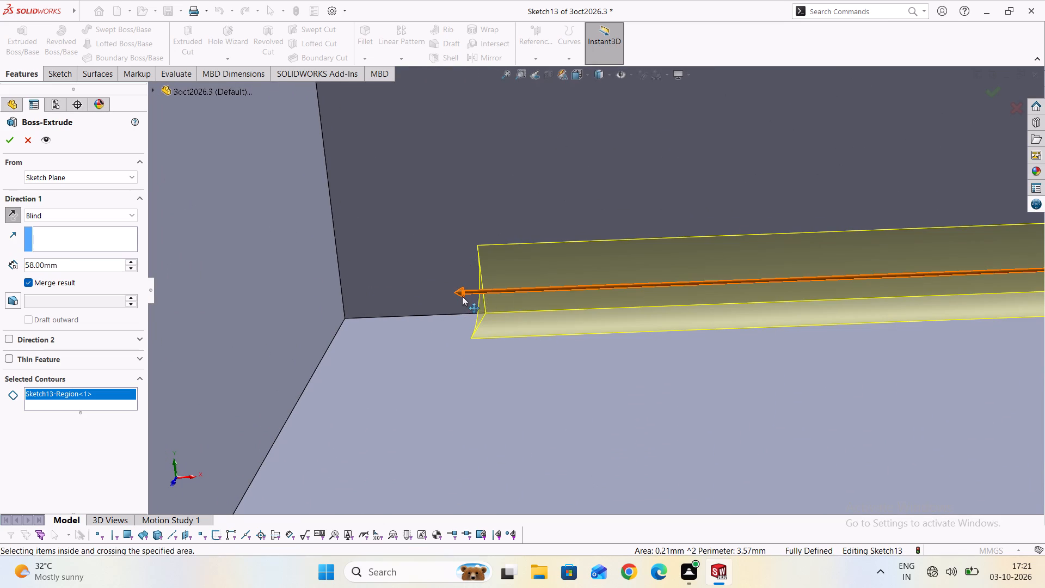
left_click_drag(457, 291, 434, 287)
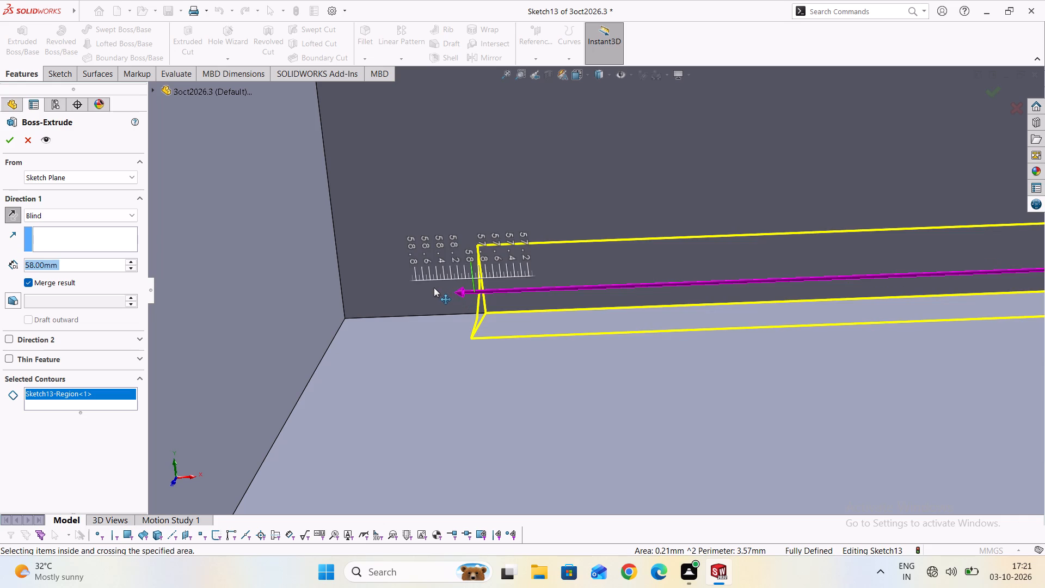
left_click_drag(434, 287, 321, 285)
scroll(338, 326, "up", 3)
scroll(392, 367, "down", 2)
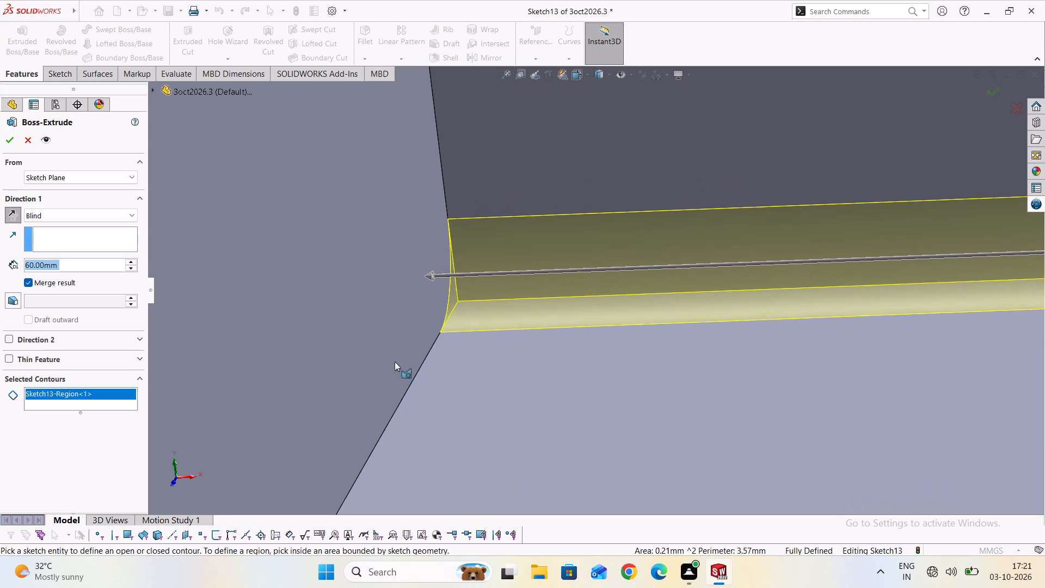
scroll(395, 362, "down", 19)
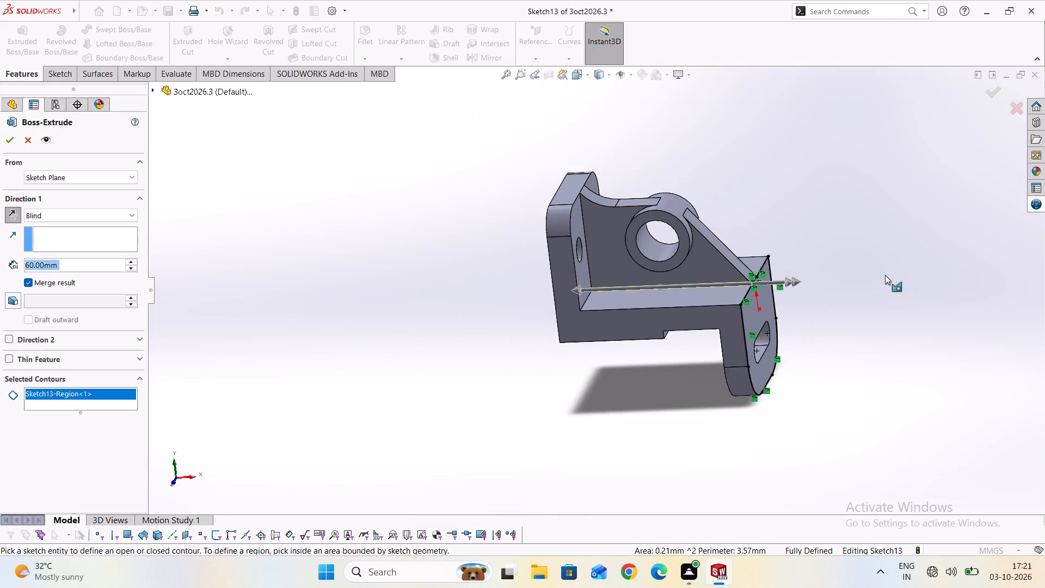
scroll(870, 267, "up", 3)
scroll(646, 291, "up", 8)
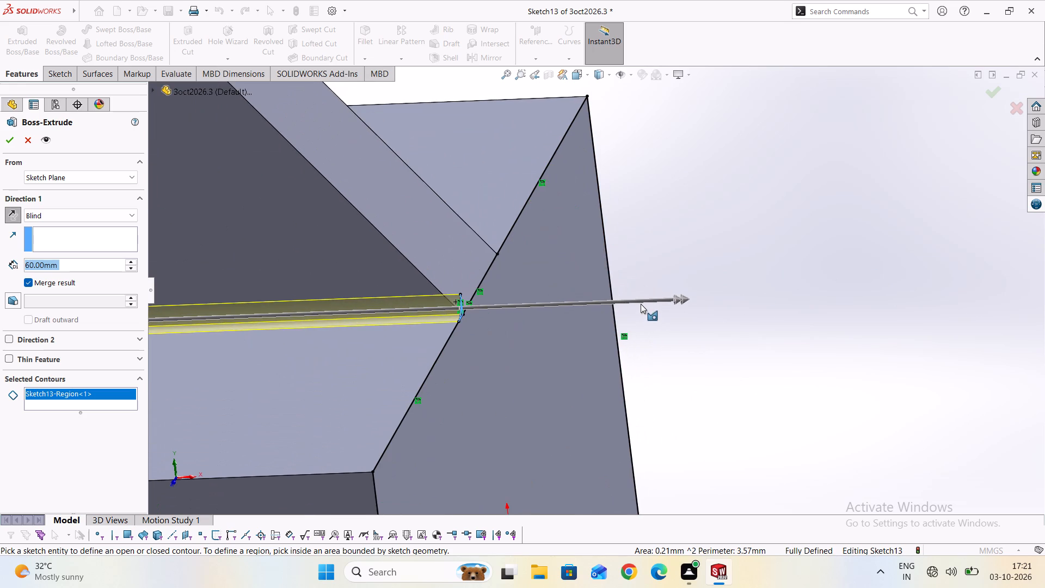
scroll(434, 318, "up", 5)
scroll(546, 282, "up", 3)
scroll(546, 282, "down", 4)
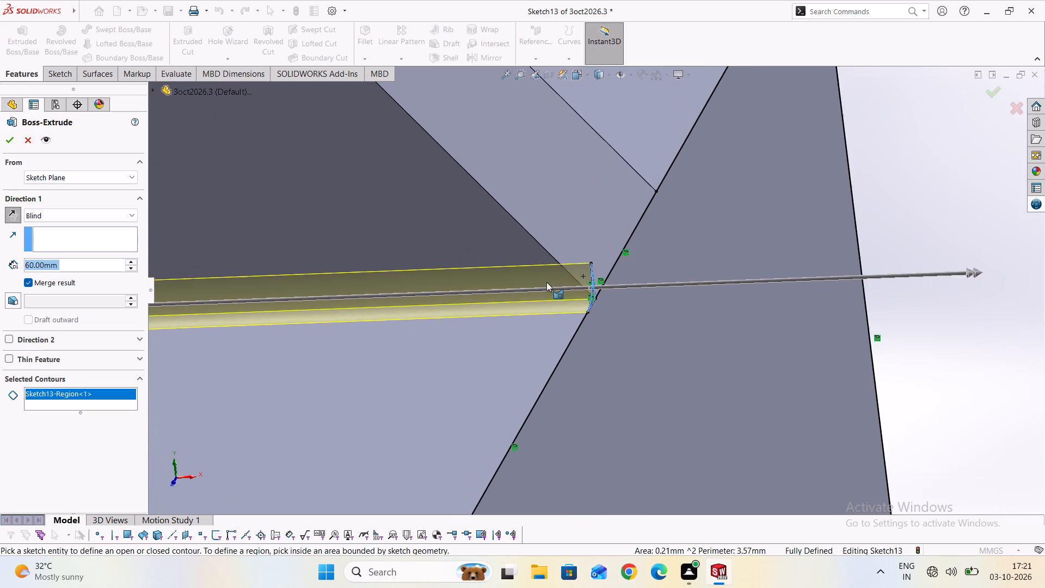
scroll(546, 282, "down", 8)
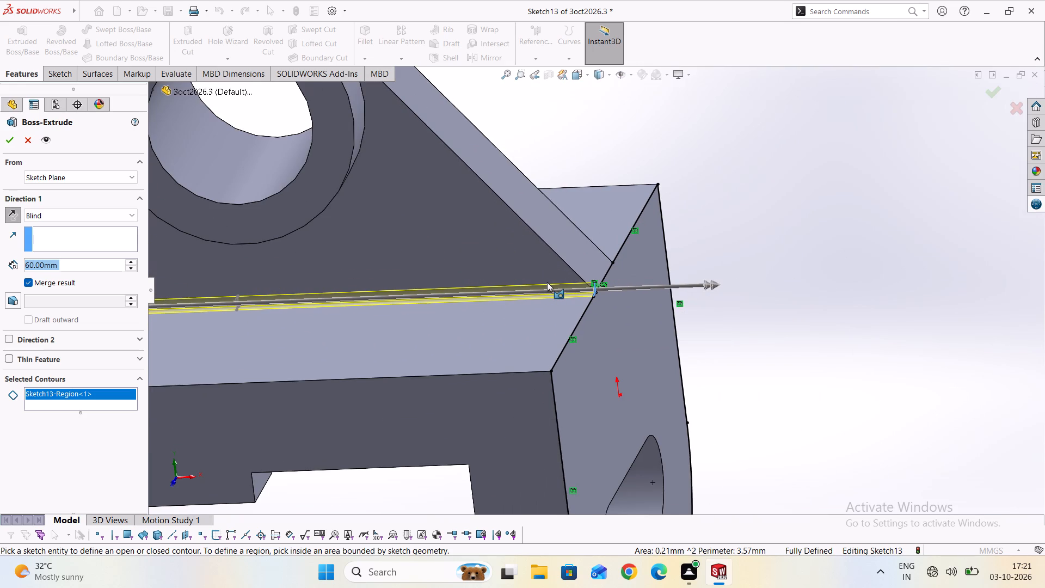
scroll(452, 304, "down", 6)
scroll(447, 301, "up", 2)
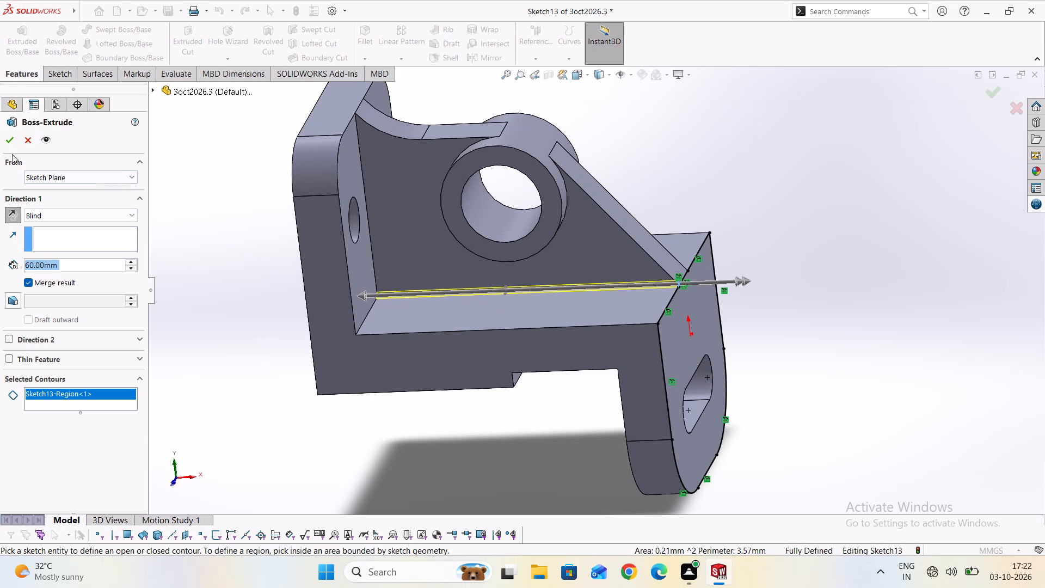
left_click(13, 143)
Examine the end of the new fillet strip where it meets the sloped rib at the slotted end face.
scroll(440, 313, "down", 5)
middle_click_drag(716, 303, 716, 331)
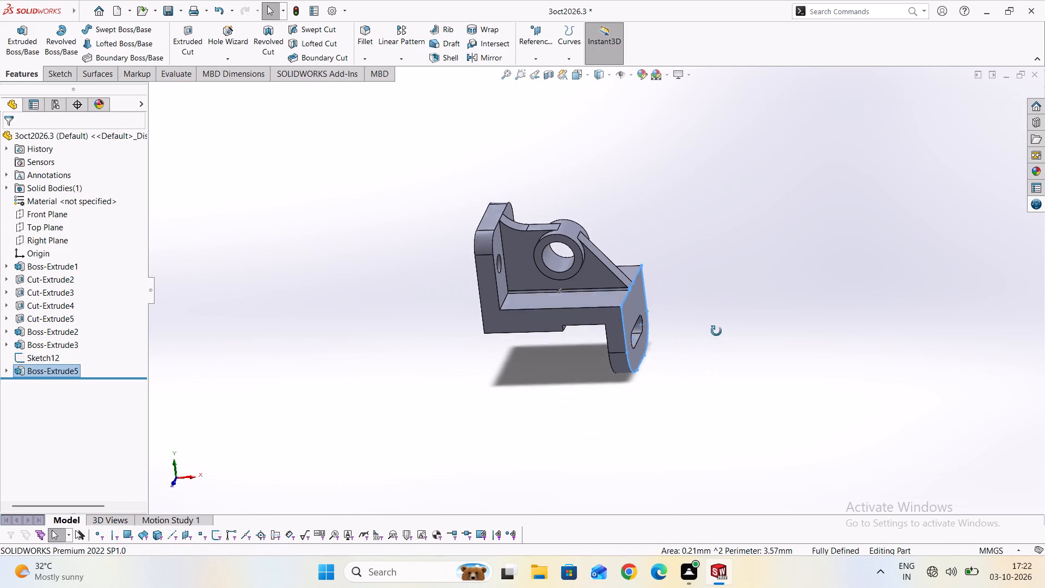
middle_click_drag(716, 331, 714, 292)
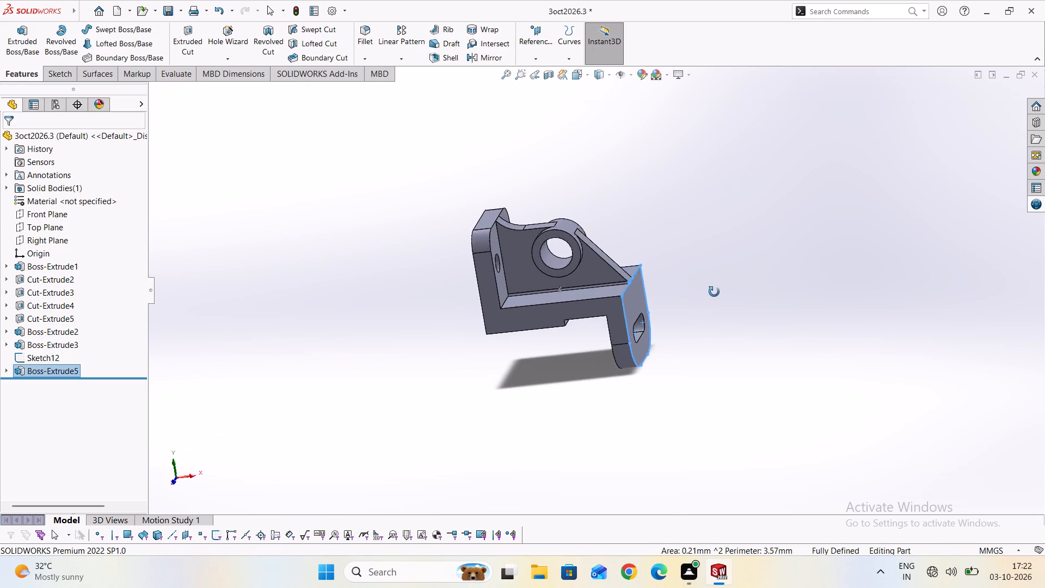
middle_click_drag(714, 292, 613, 350)
scroll(543, 296, "up", 2)
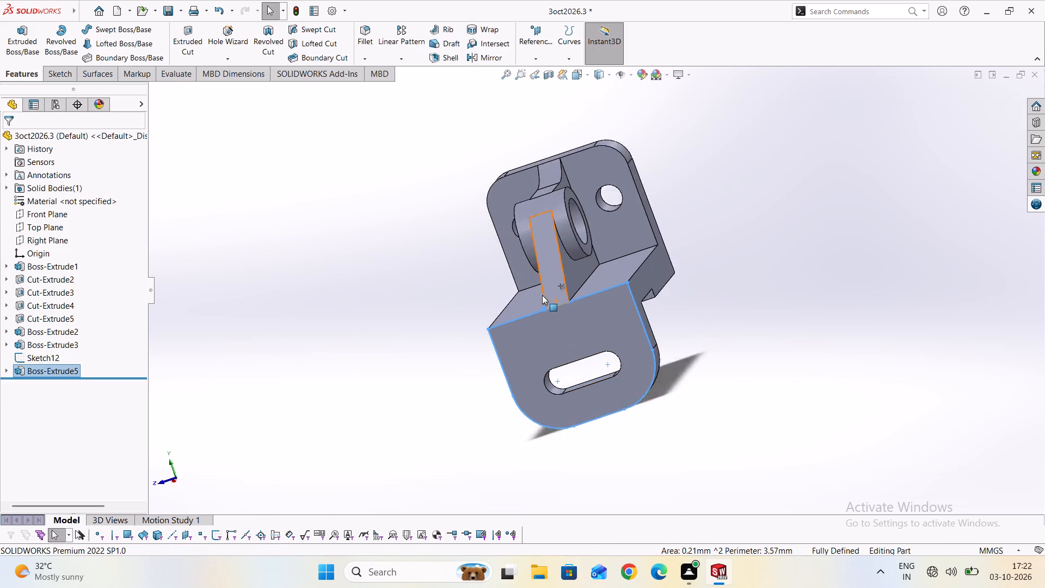
scroll(542, 295, "up", 19)
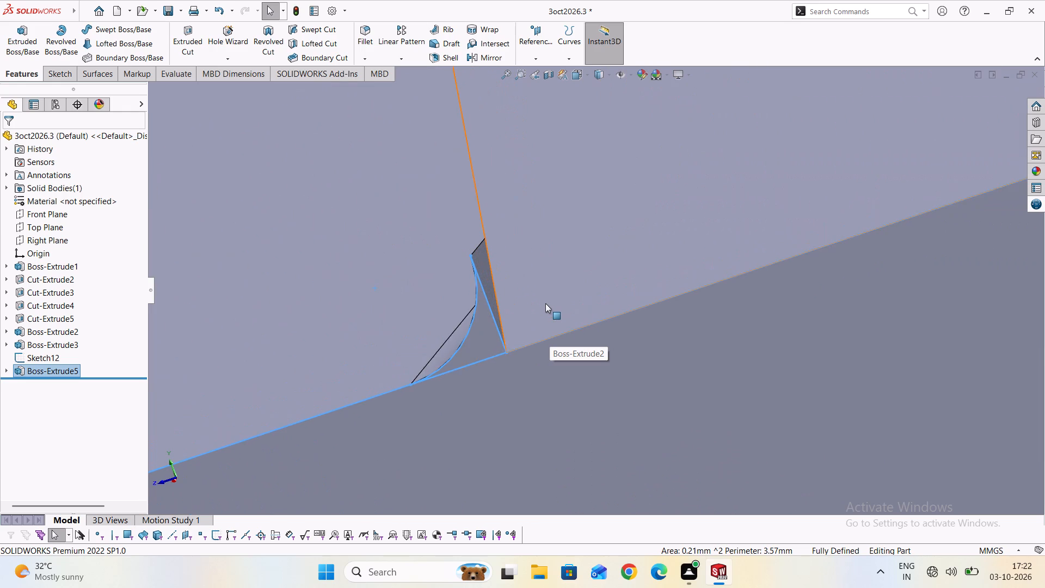
scroll(535, 305, "up", 5)
scroll(534, 303, "down", 1)
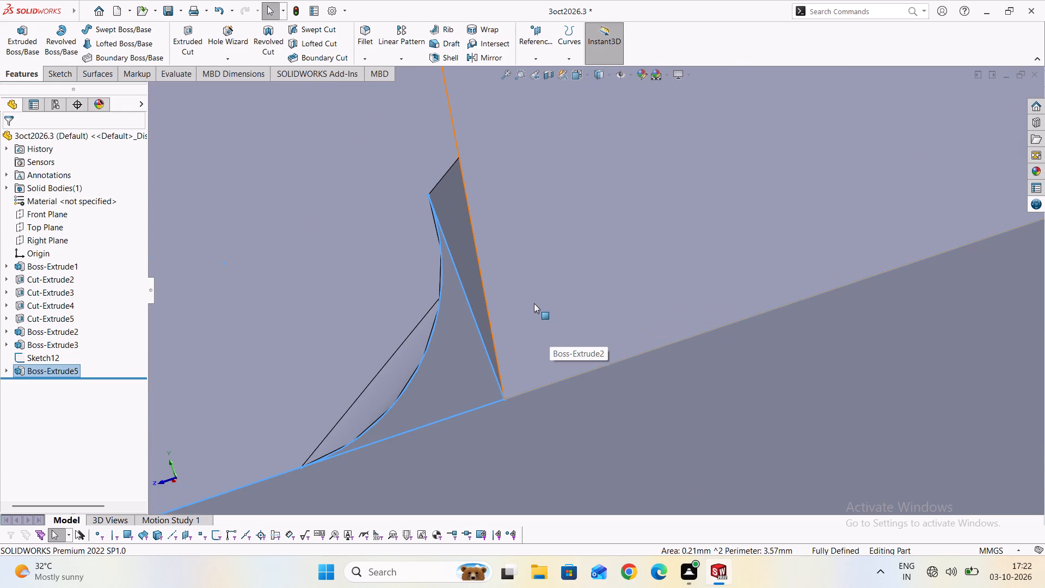
scroll(548, 265, "down", 4)
Sketch a closed triangle over the fillet strip's protruding side face beside the sloped rib, about 0.82 mm wide and 1 mm high.
left_click(525, 259)
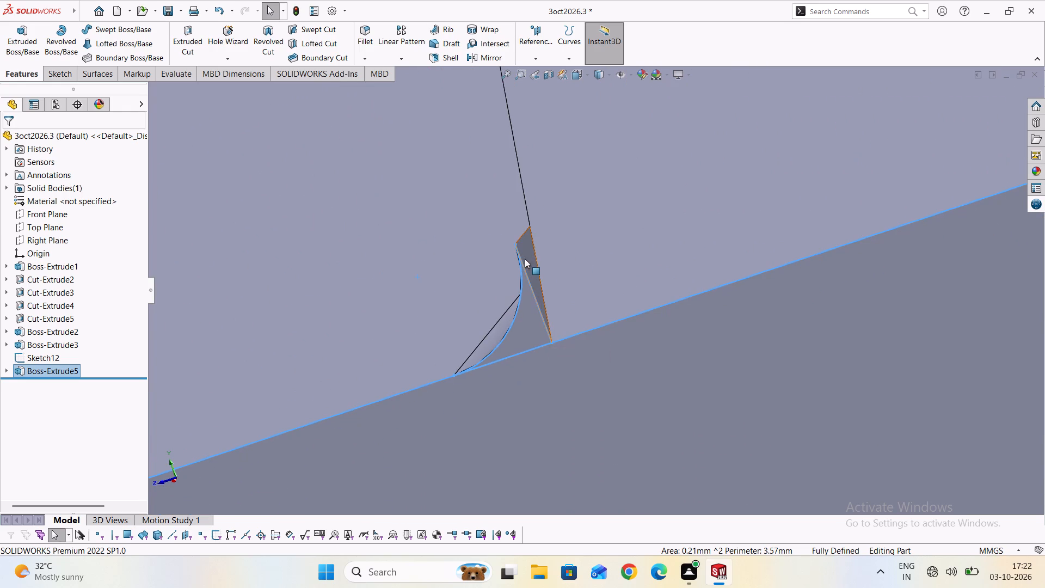
left_click(49, 75)
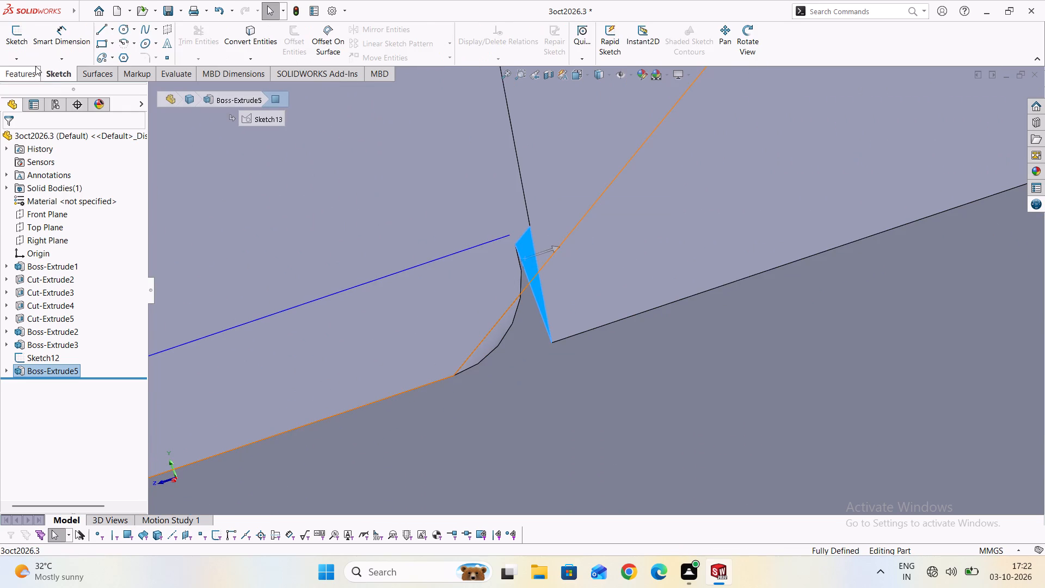
left_click(16, 39)
scroll(464, 271, "up", 4)
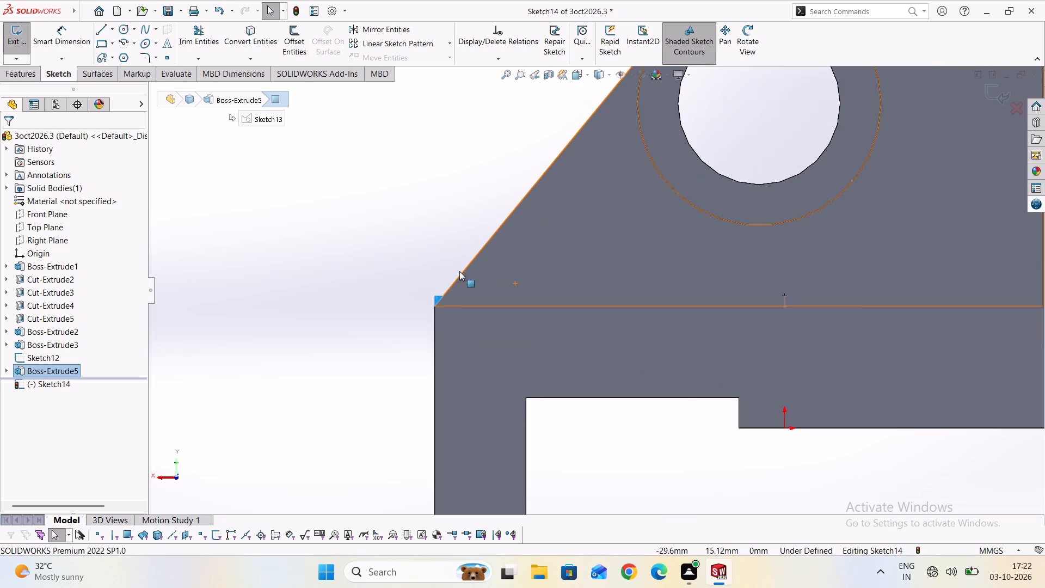
scroll(447, 299, "up", 16)
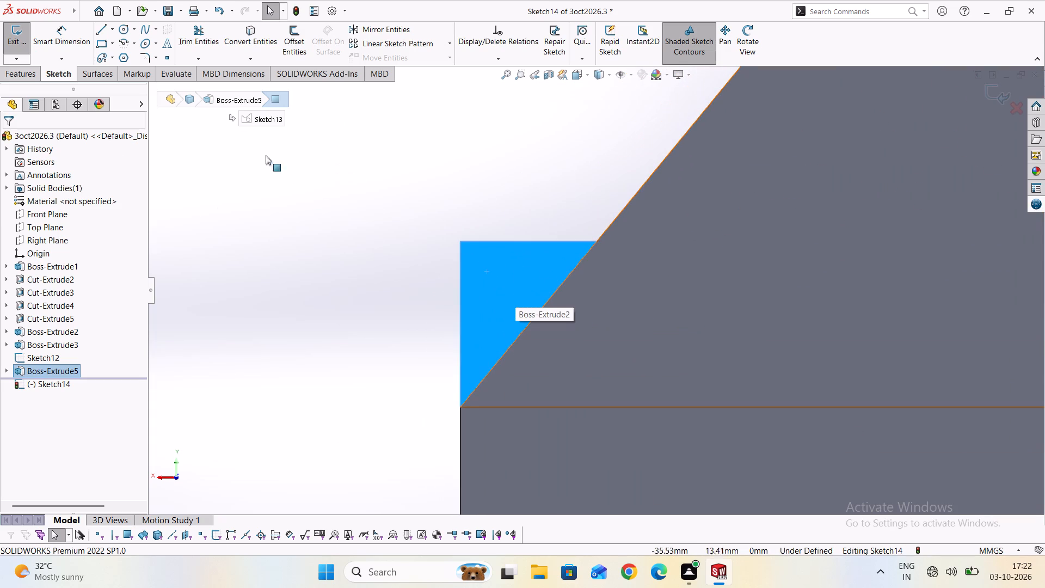
left_click(101, 31)
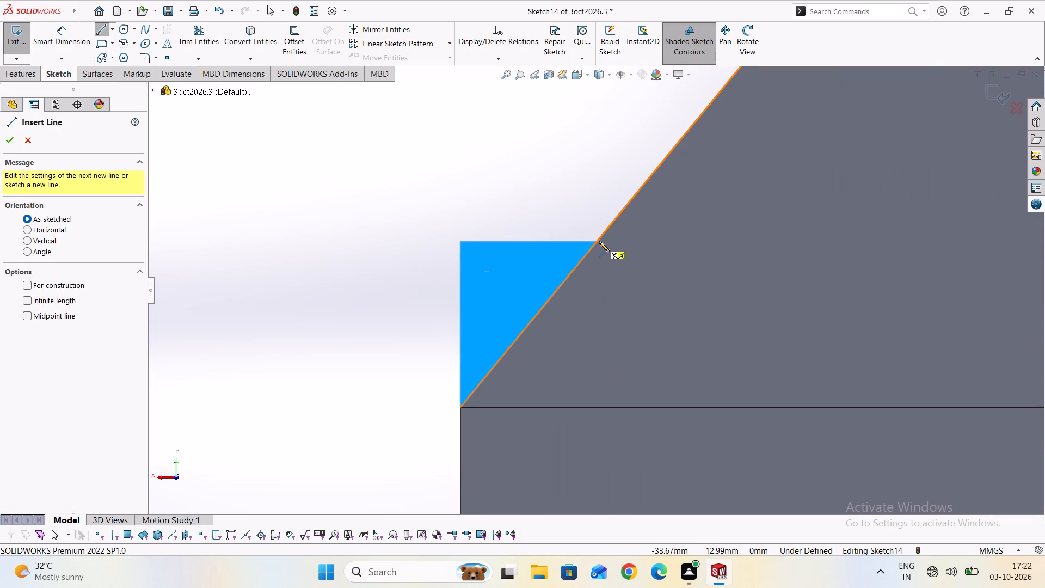
left_click(459, 240)
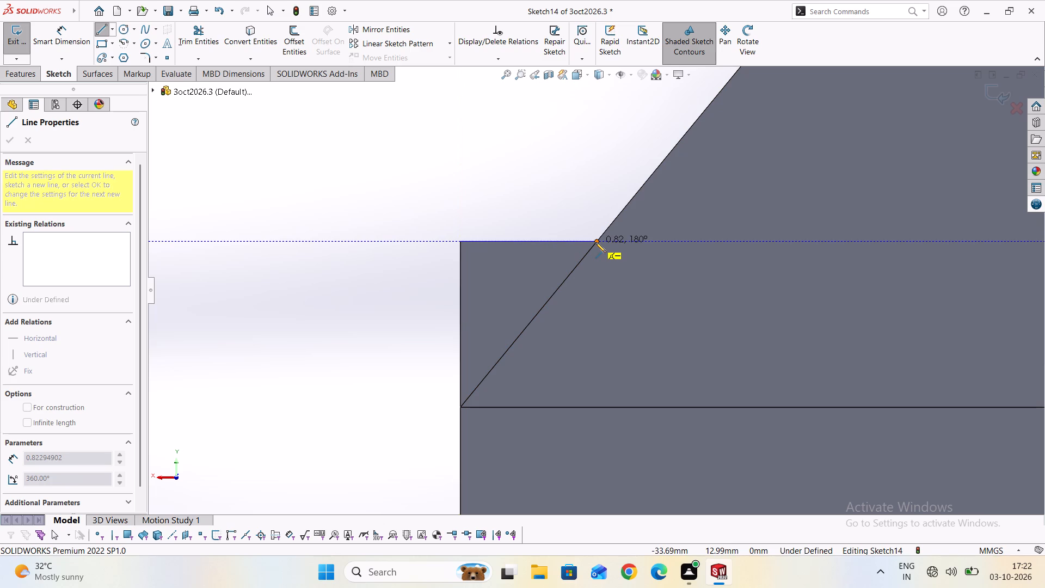
left_click(595, 242)
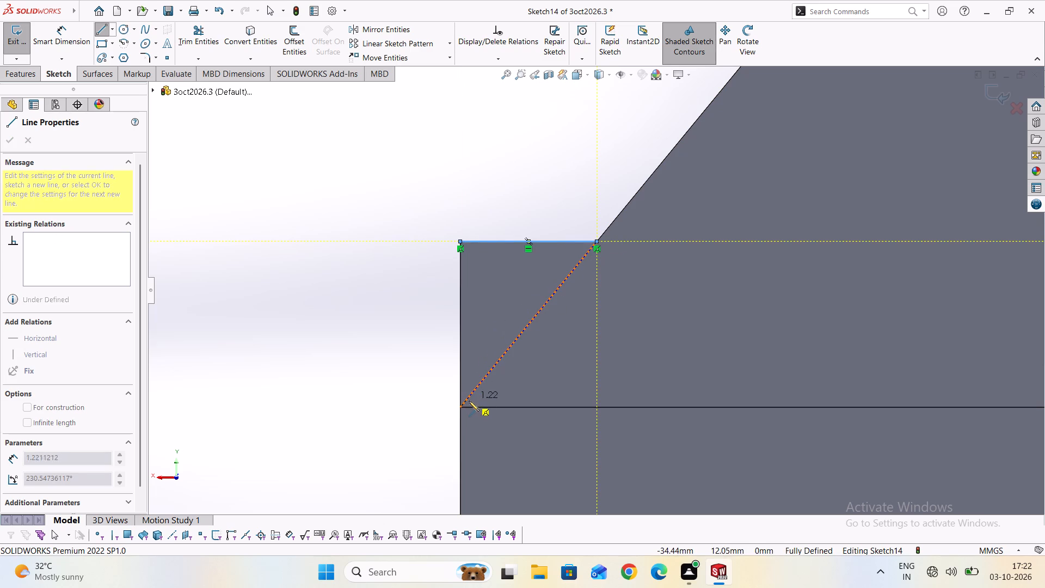
left_click(460, 407)
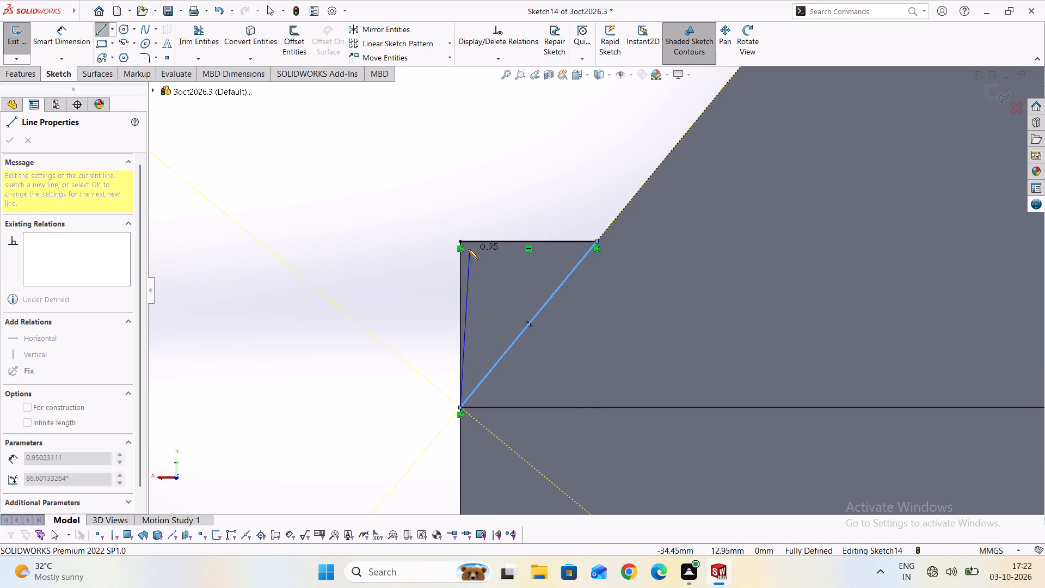
left_click(462, 241)
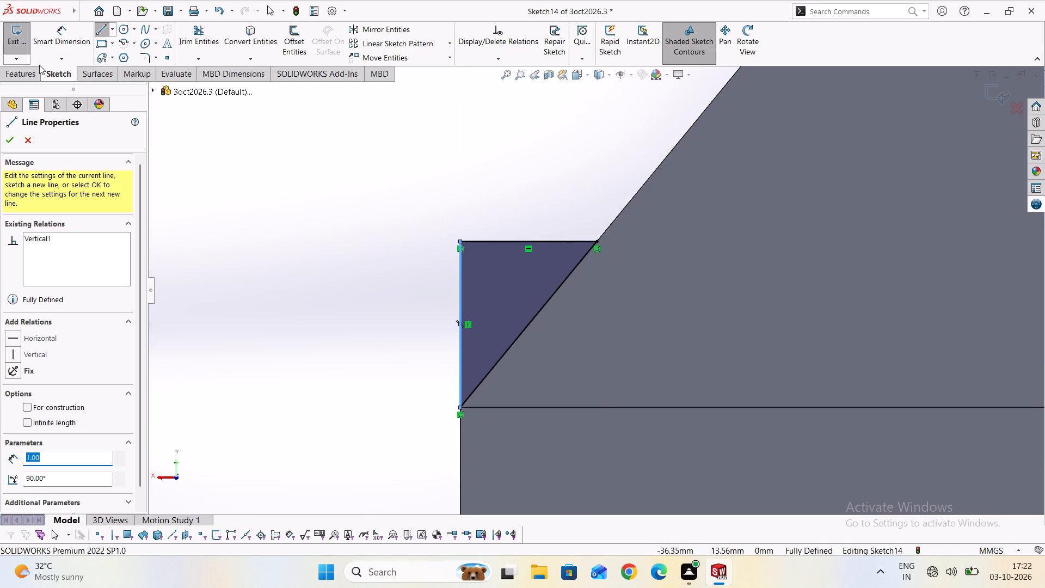
Cut-extrude the triangle sketch mid-plane with a 5 mm depth to trim the fillet strip's protruding end beside the sloped rib.
left_click(23, 76)
left_click(186, 33)
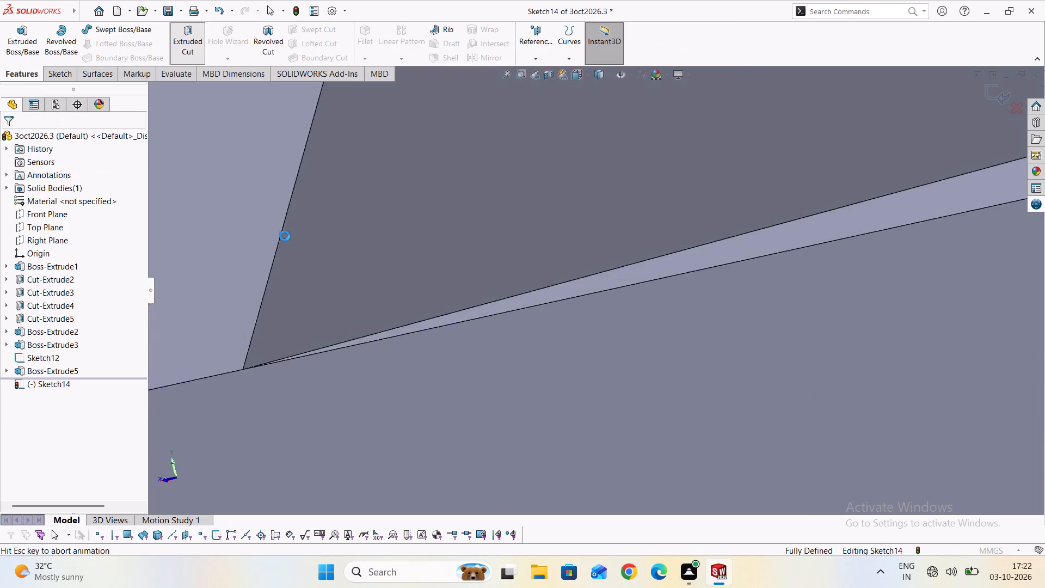
scroll(285, 236, "down", 7)
scroll(433, 283, "down", 5)
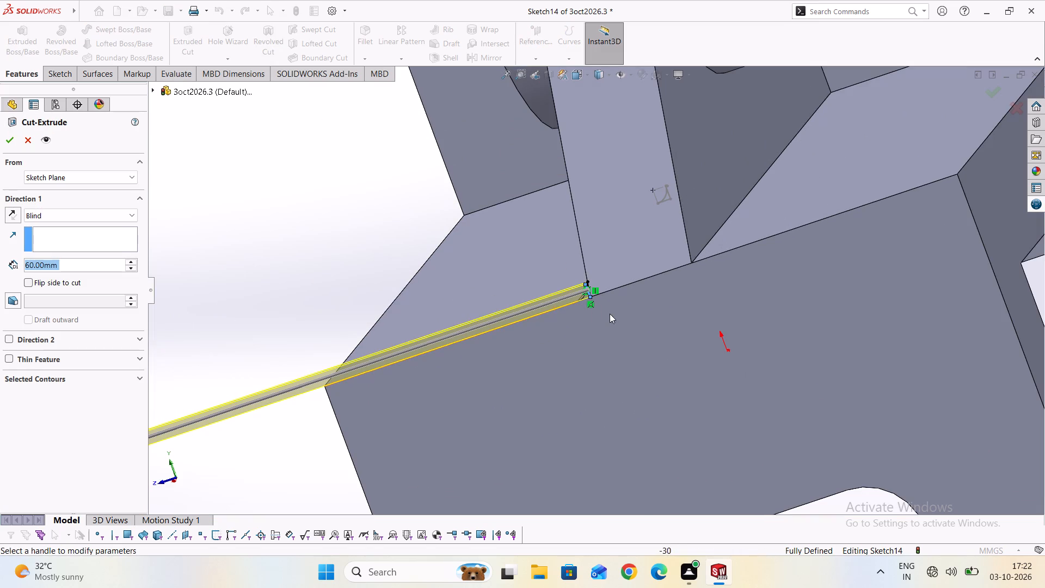
scroll(589, 300, "down", 9)
scroll(594, 295, "up", 8)
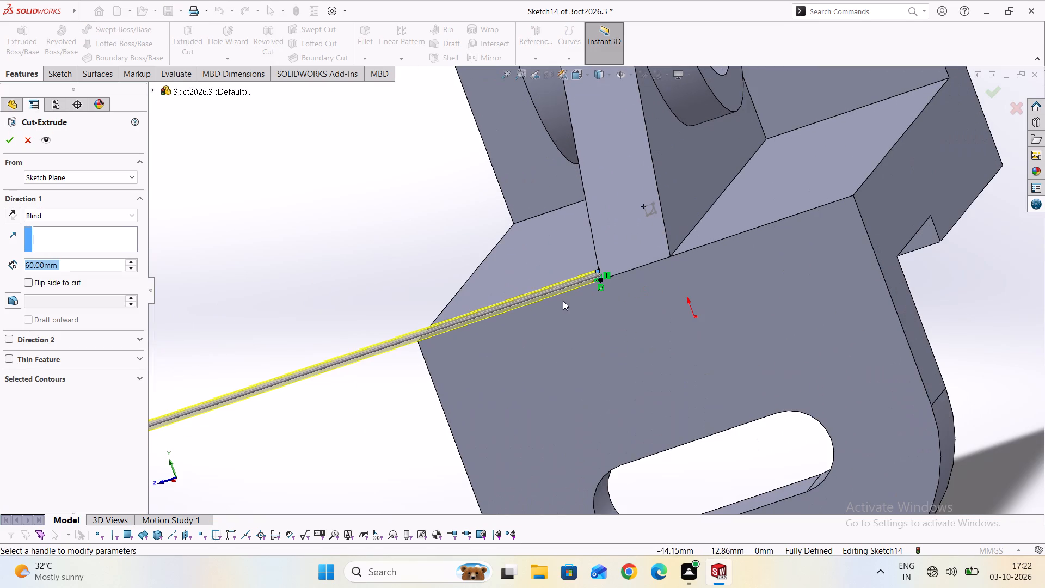
left_click(64, 213)
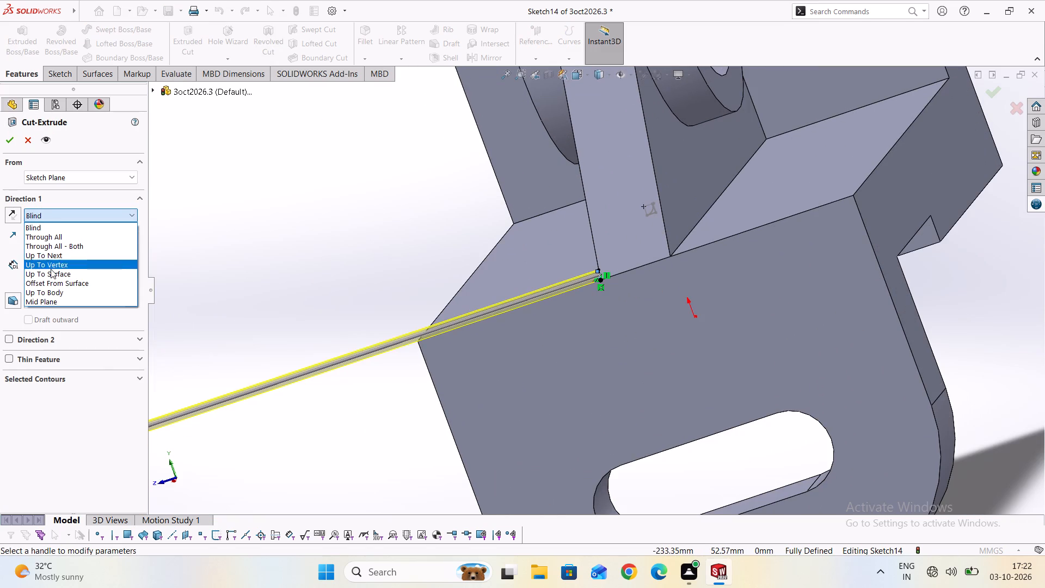
left_click(47, 302)
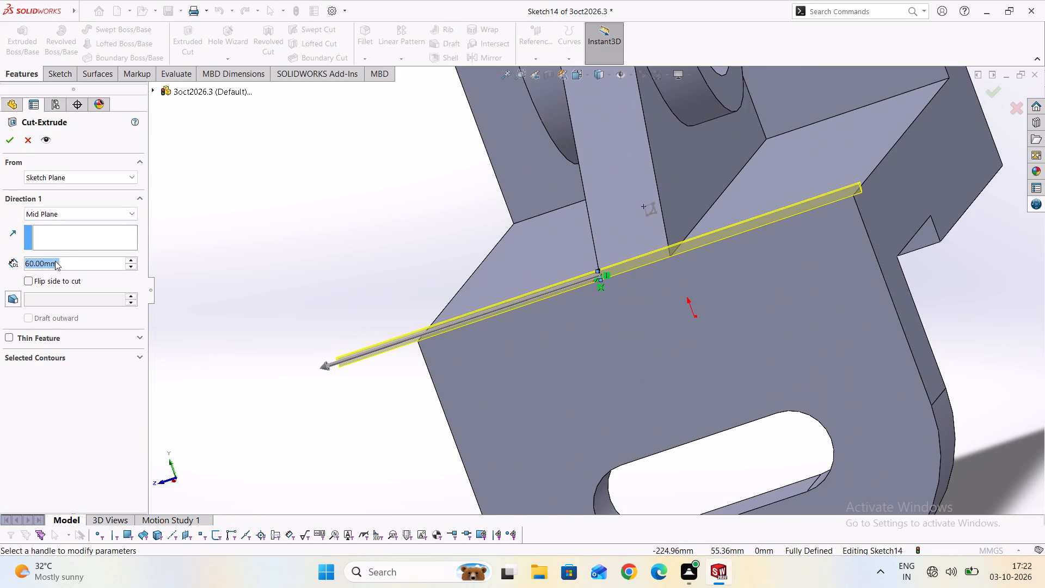
double_click(67, 264)
key("5")
key("Return")
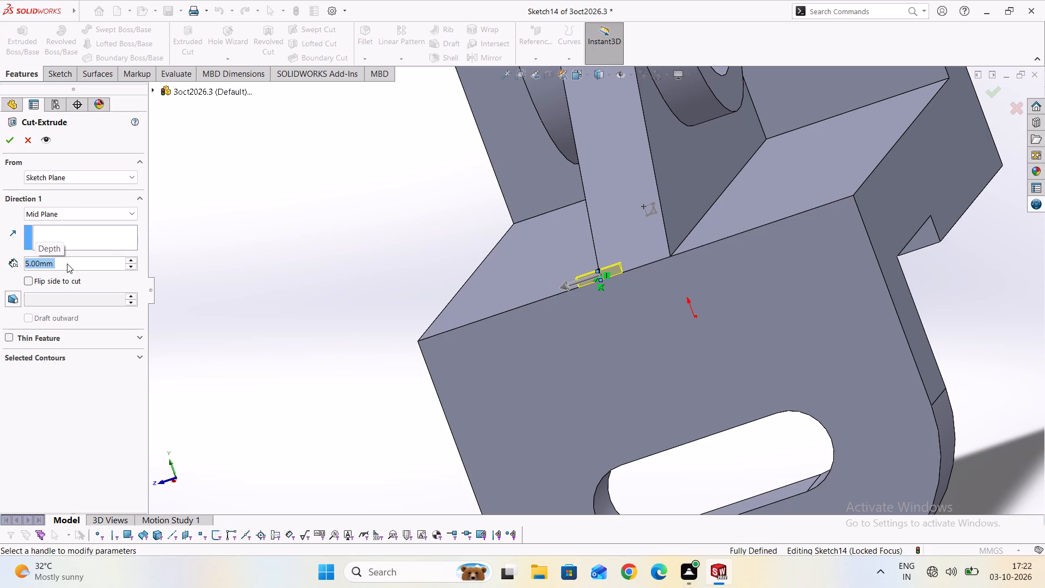
scroll(623, 353, "up", 3)
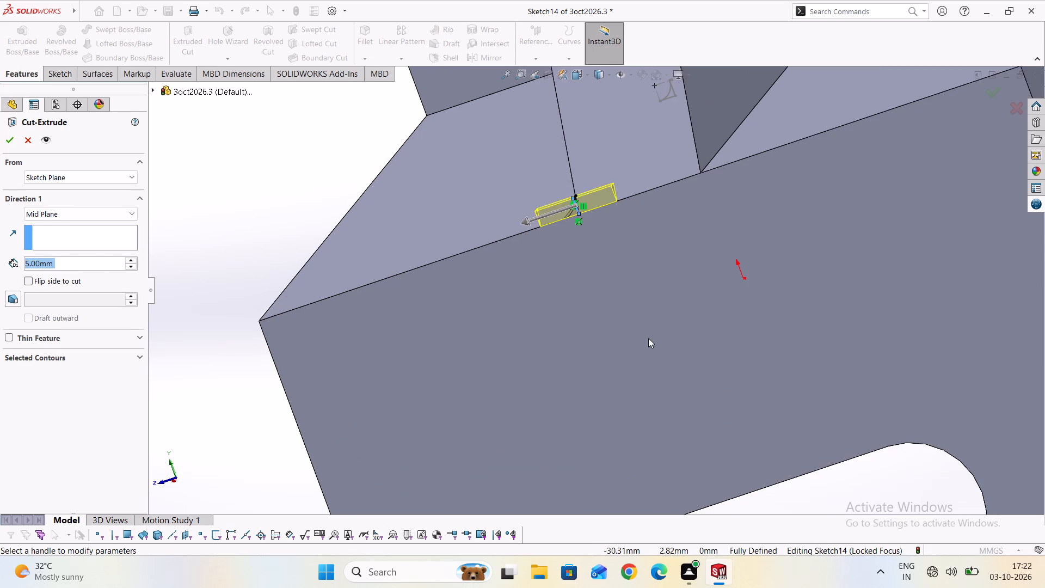
scroll(642, 277, "up", 2)
middle_click_drag(704, 279, 643, 302)
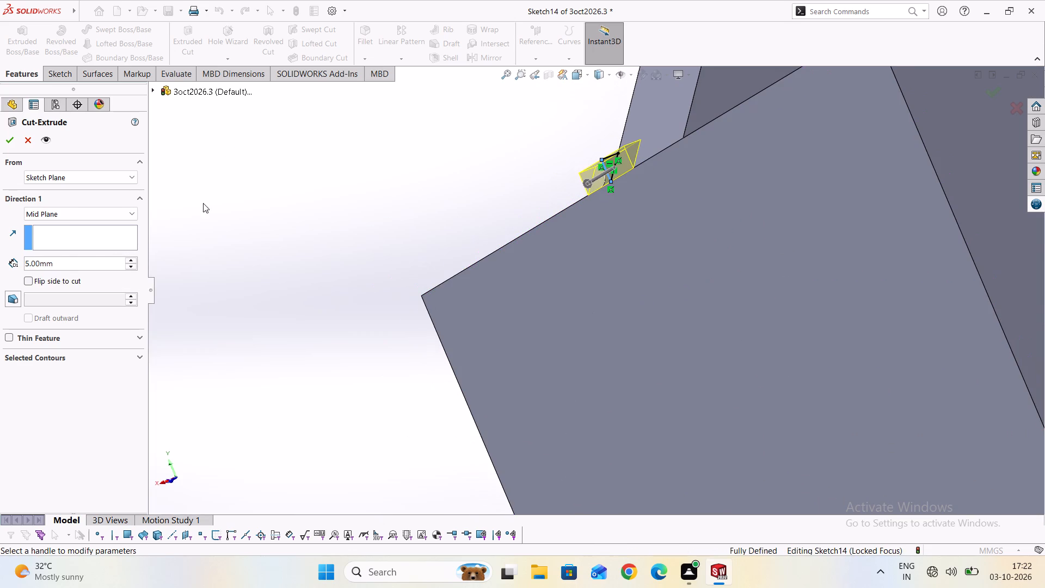
left_click(10, 142)
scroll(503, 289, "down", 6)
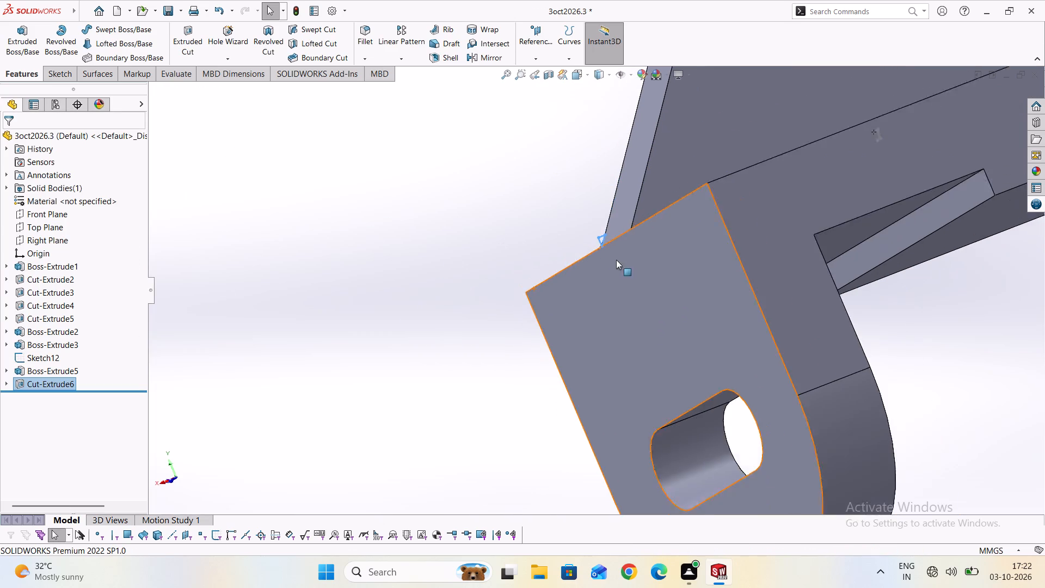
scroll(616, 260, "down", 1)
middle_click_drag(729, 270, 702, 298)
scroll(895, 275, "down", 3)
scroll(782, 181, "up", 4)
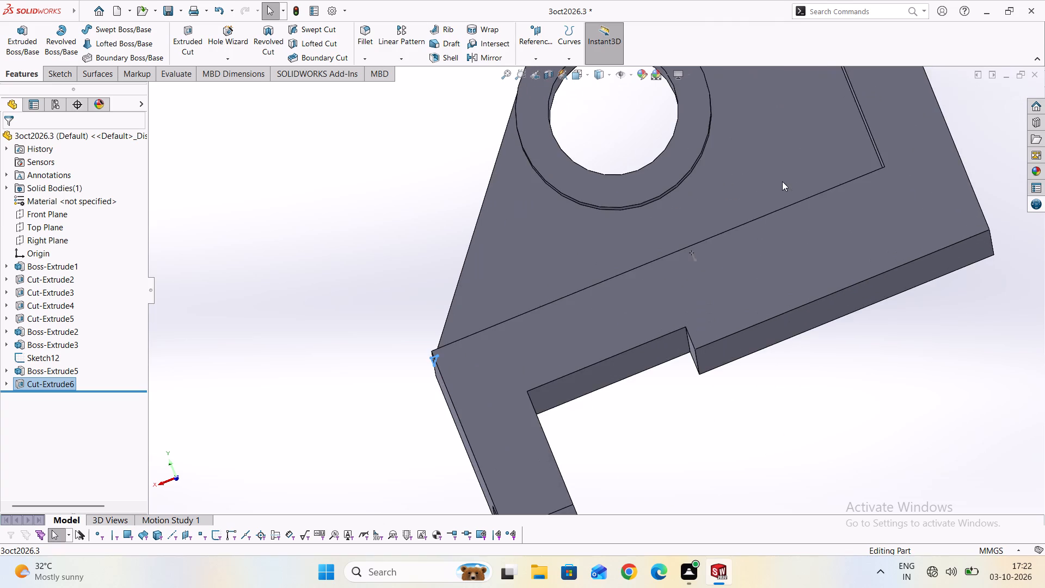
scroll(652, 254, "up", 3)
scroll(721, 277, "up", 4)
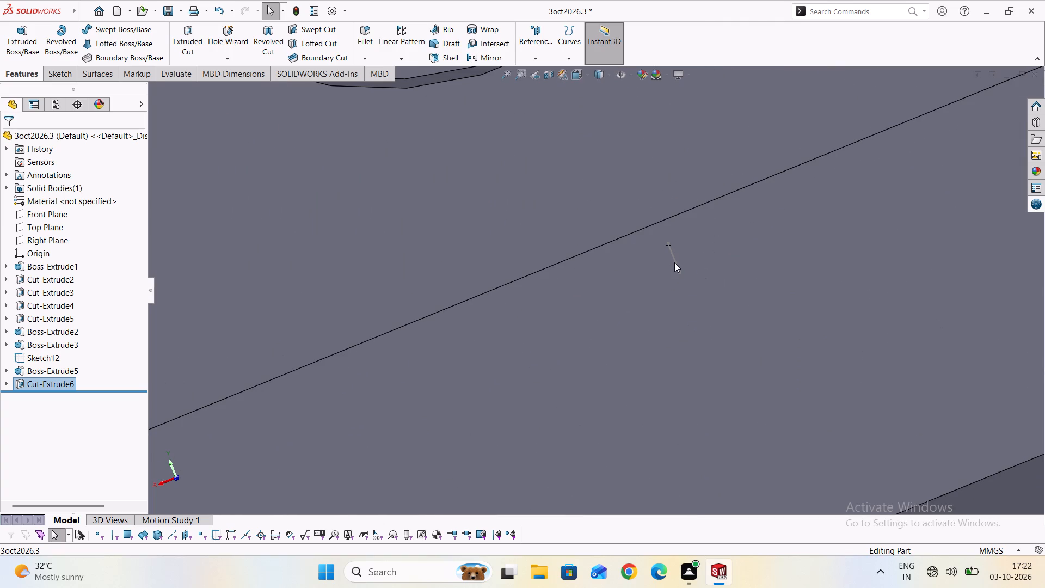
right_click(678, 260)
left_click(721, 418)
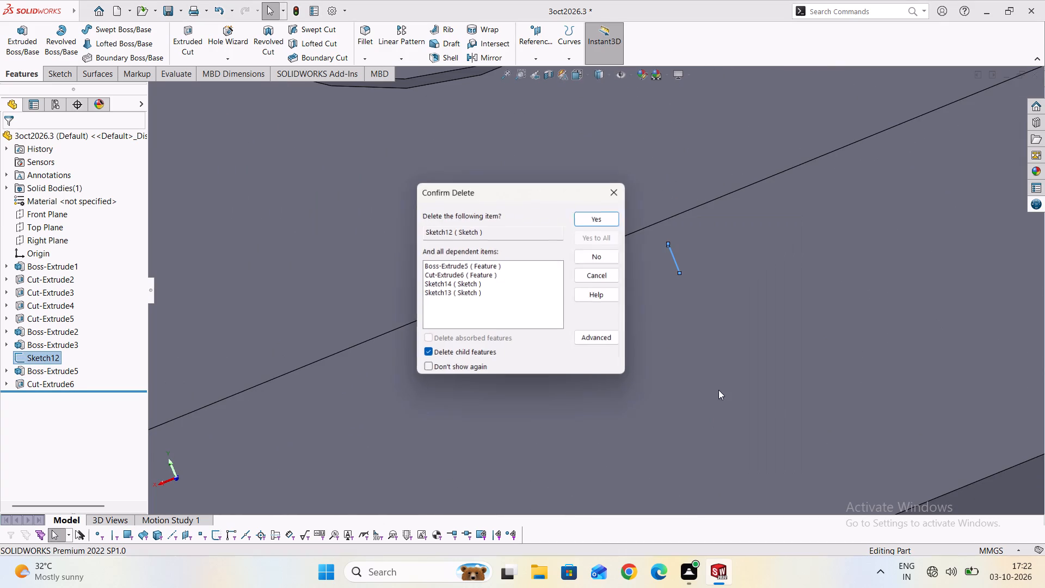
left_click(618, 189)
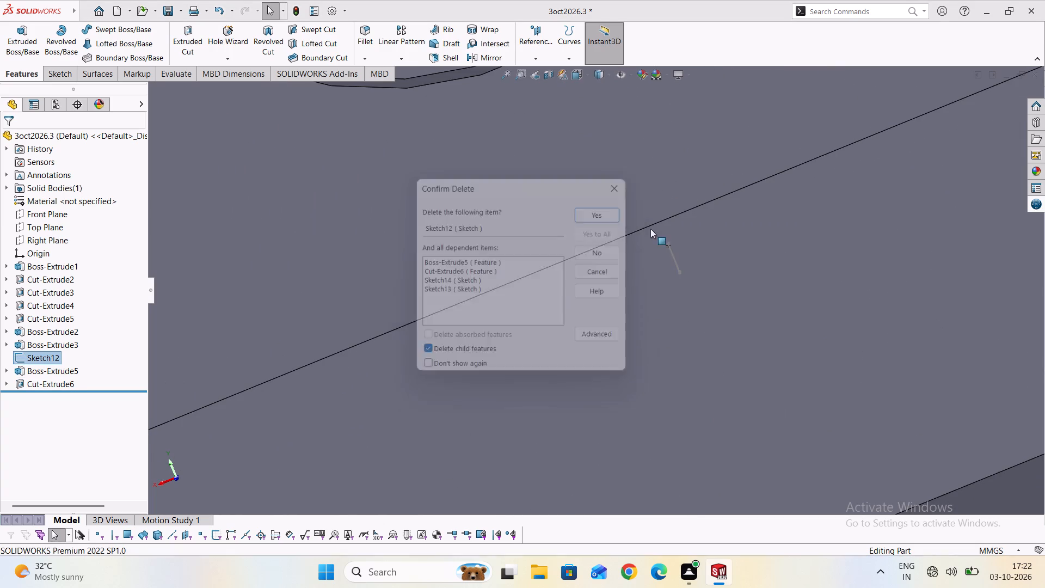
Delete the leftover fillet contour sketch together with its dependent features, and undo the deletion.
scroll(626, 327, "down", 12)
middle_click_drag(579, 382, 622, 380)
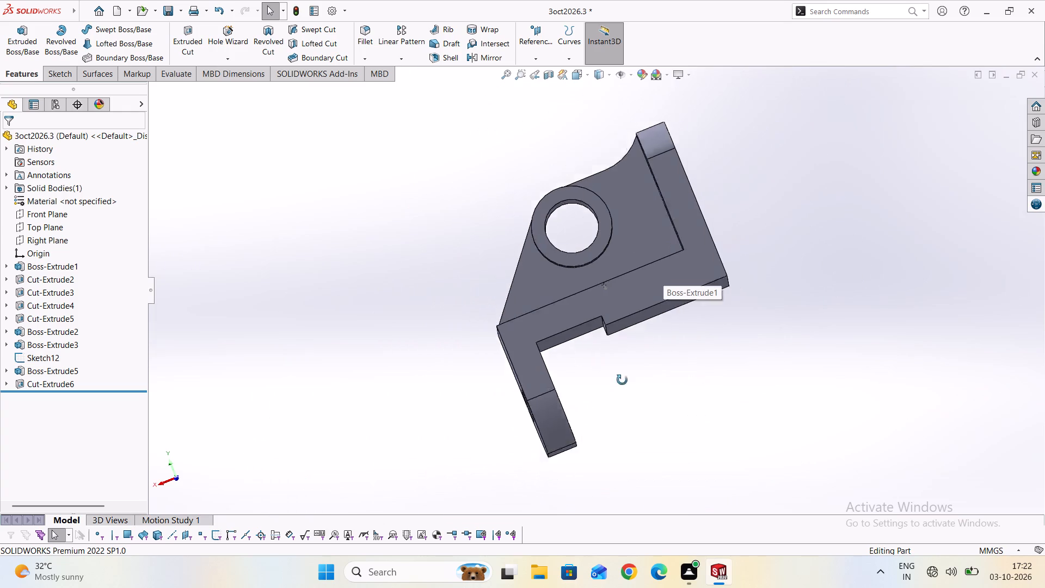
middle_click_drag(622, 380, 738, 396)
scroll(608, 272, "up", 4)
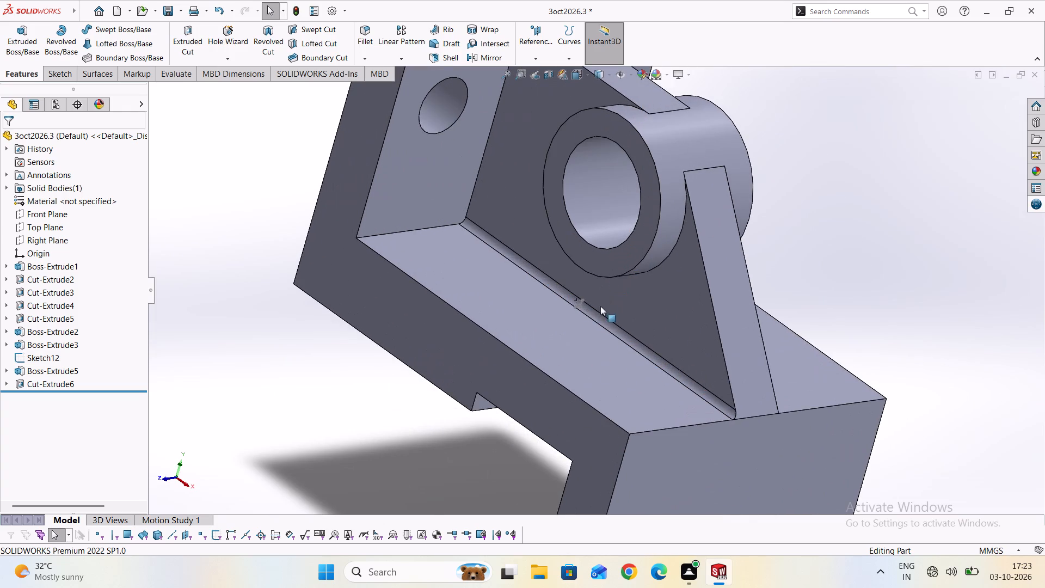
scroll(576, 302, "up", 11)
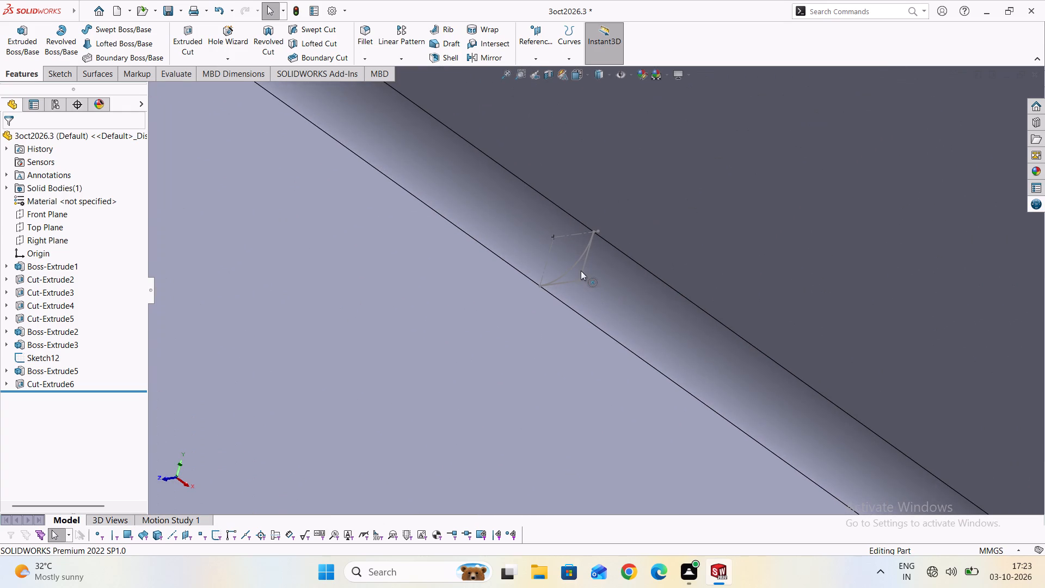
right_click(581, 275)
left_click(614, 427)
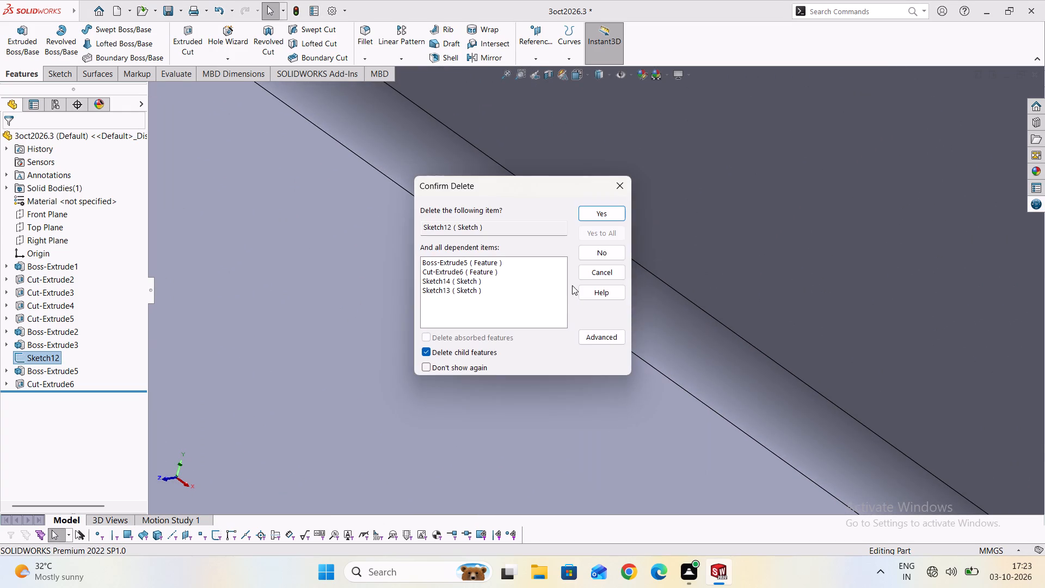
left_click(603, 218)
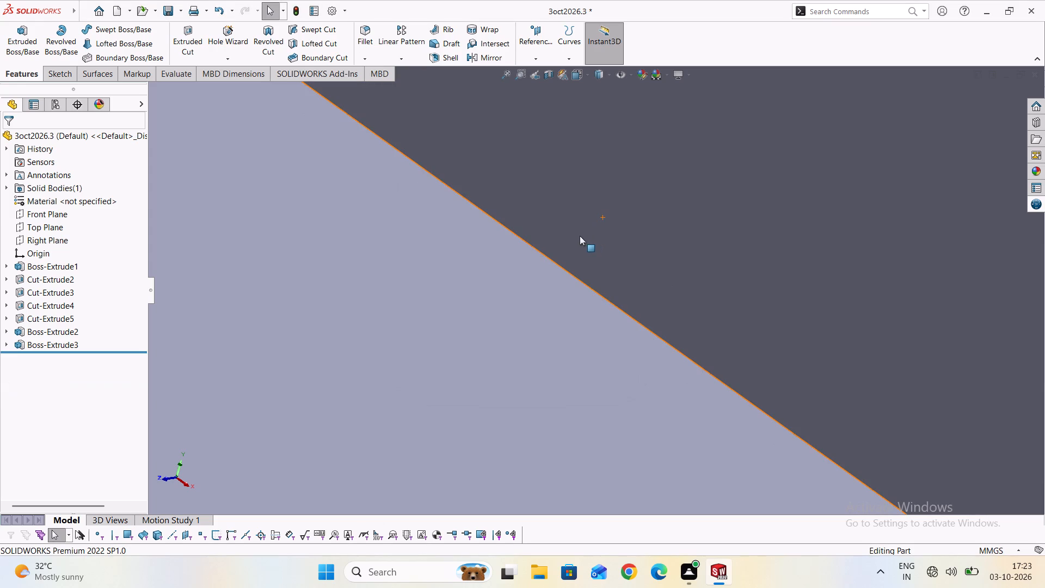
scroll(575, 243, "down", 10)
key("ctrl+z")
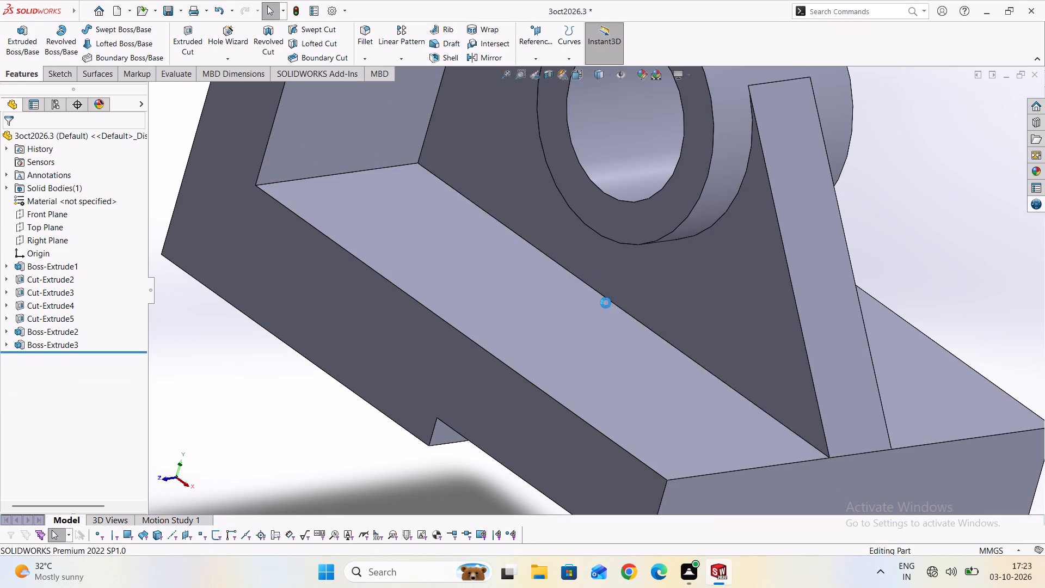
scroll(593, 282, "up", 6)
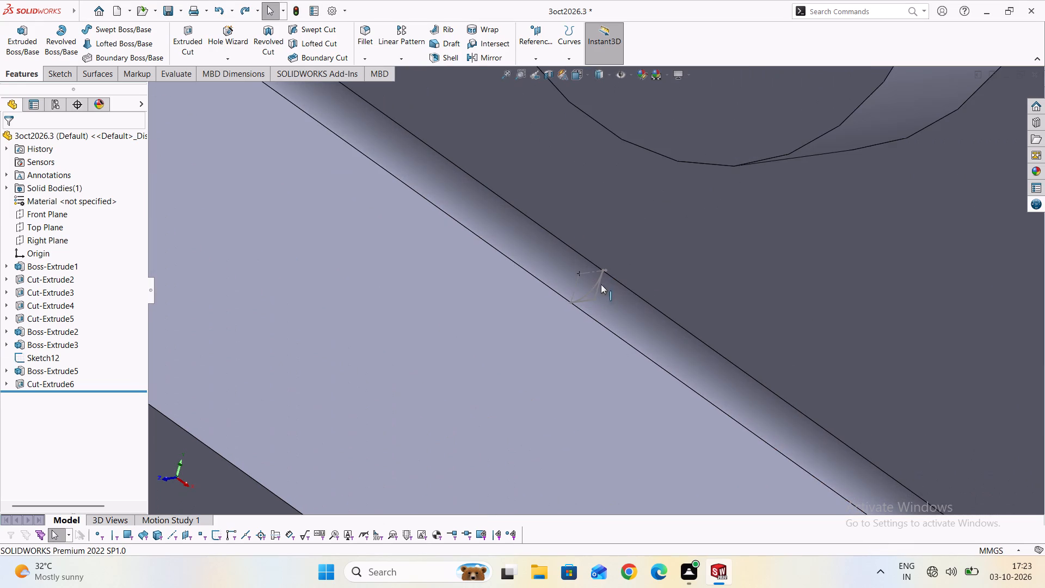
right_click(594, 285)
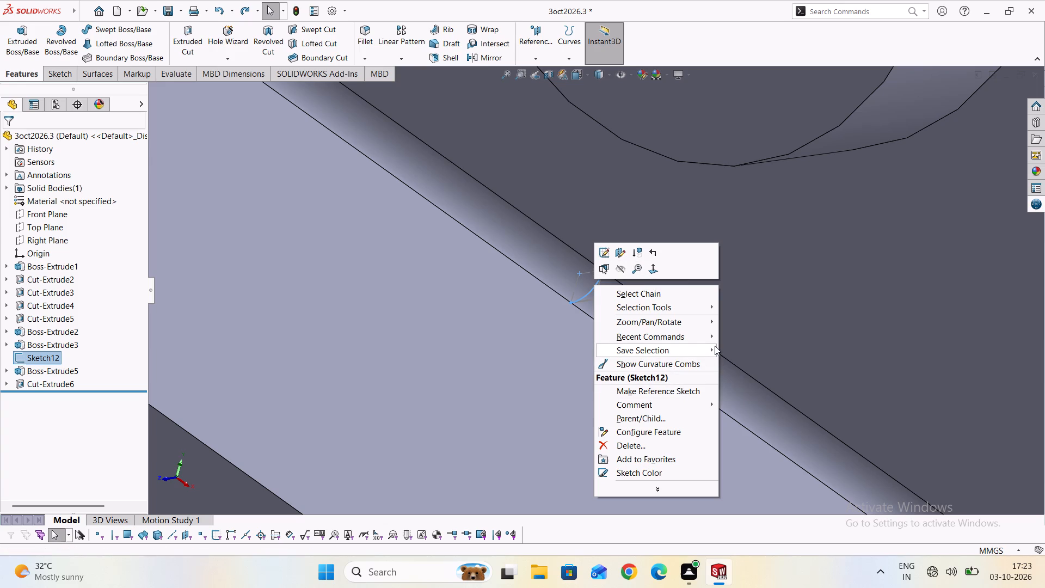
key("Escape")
Examine both ends of the fillet strip, at the upright wall and at the trimmed end beside the sloped rib.
scroll(613, 357, "down", 14)
middle_click_drag(476, 350, 518, 363)
scroll(586, 240, "up", 4)
scroll(600, 330, "up", 3)
scroll(519, 340, "up", 4)
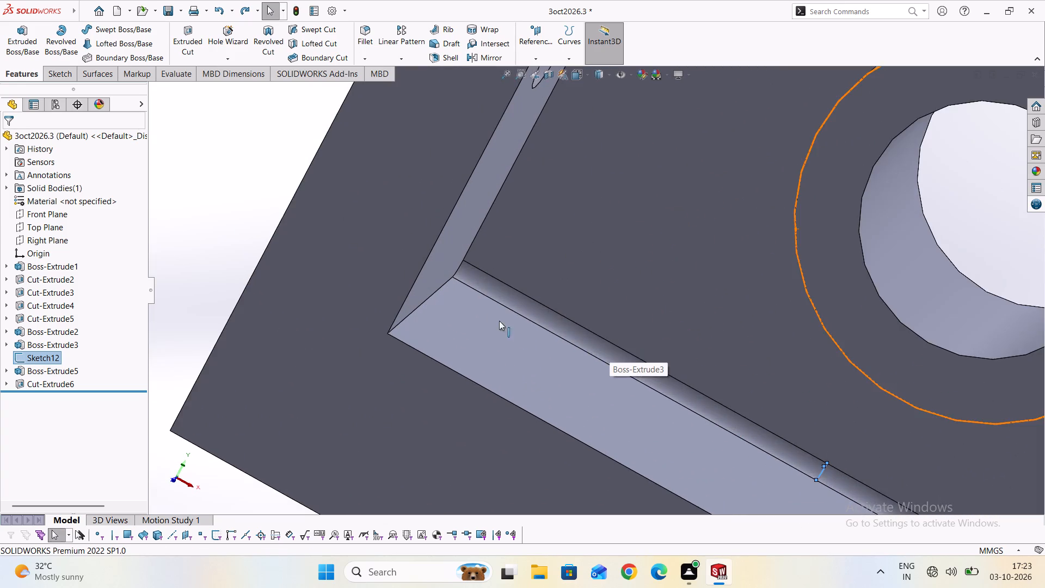
scroll(468, 279, "up", 5)
scroll(468, 279, "down", 10)
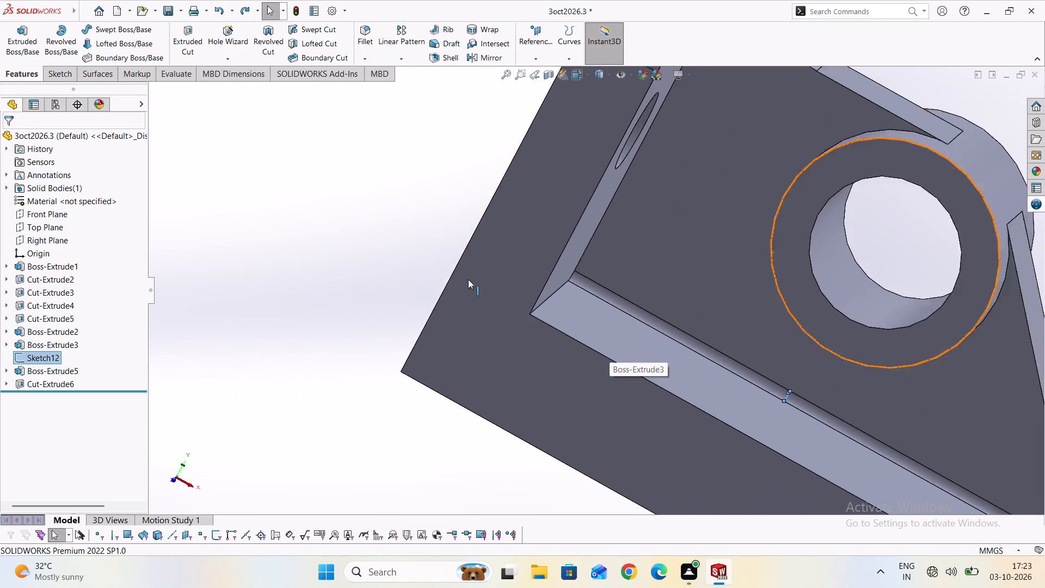
scroll(468, 279, "down", 6)
middle_click_drag(839, 375, 736, 389)
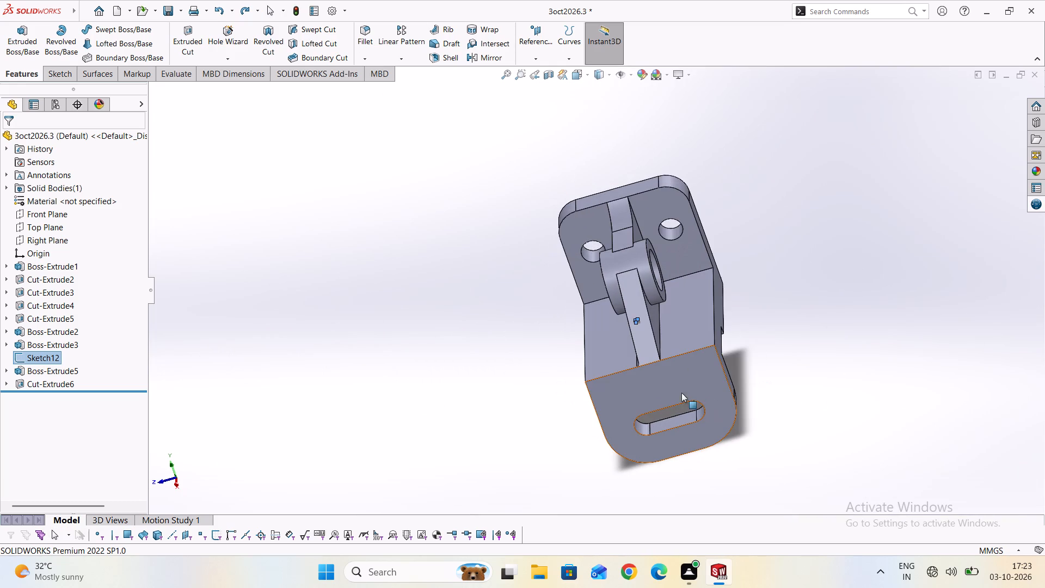
scroll(649, 367, "up", 5)
scroll(617, 324, "up", 9)
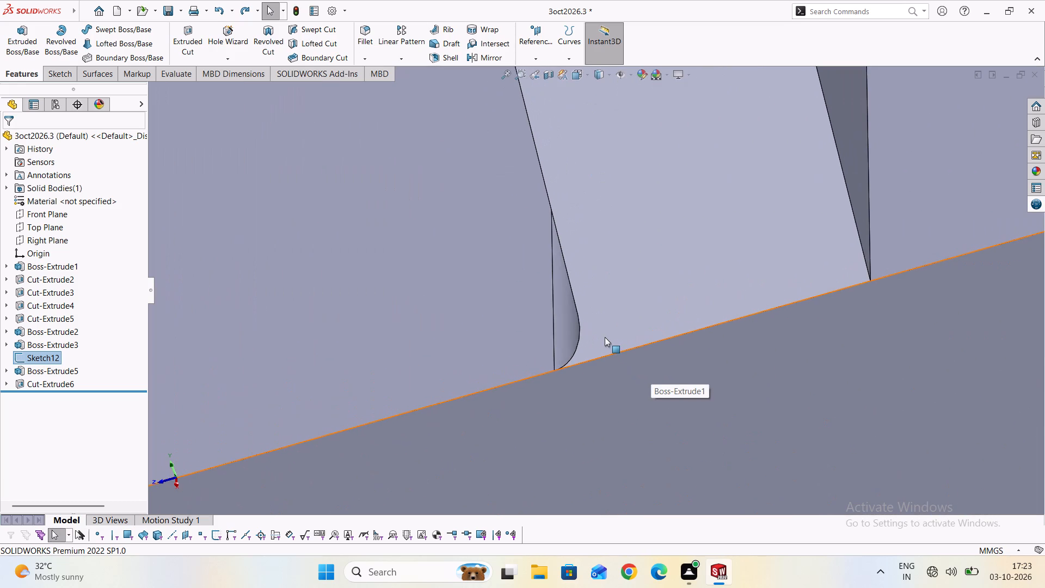
scroll(605, 337, "down", 6)
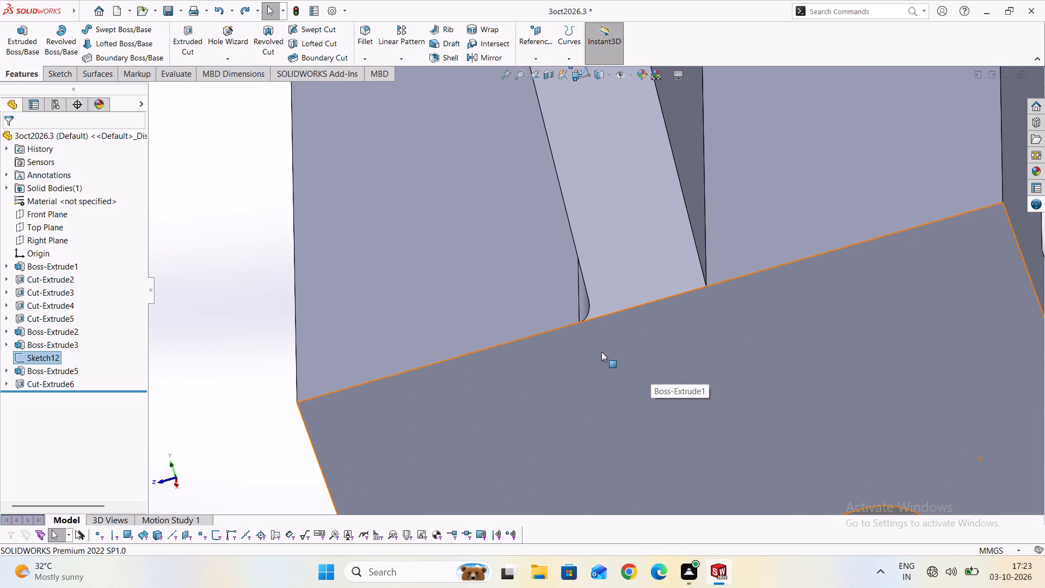
scroll(601, 352, "down", 3)
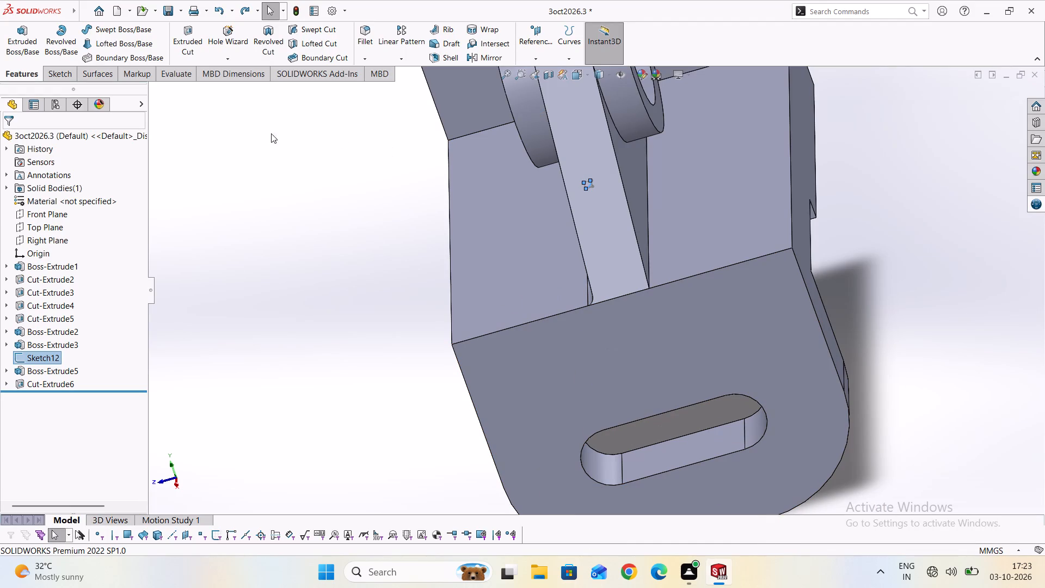
Create a new blank part document.
left_click(105, 13)
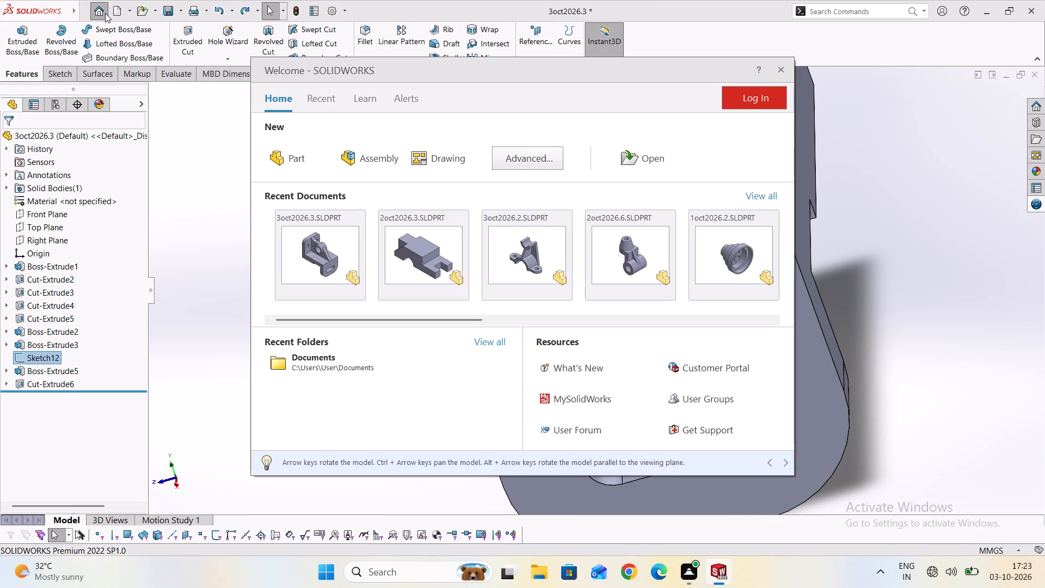
left_click(127, 9)
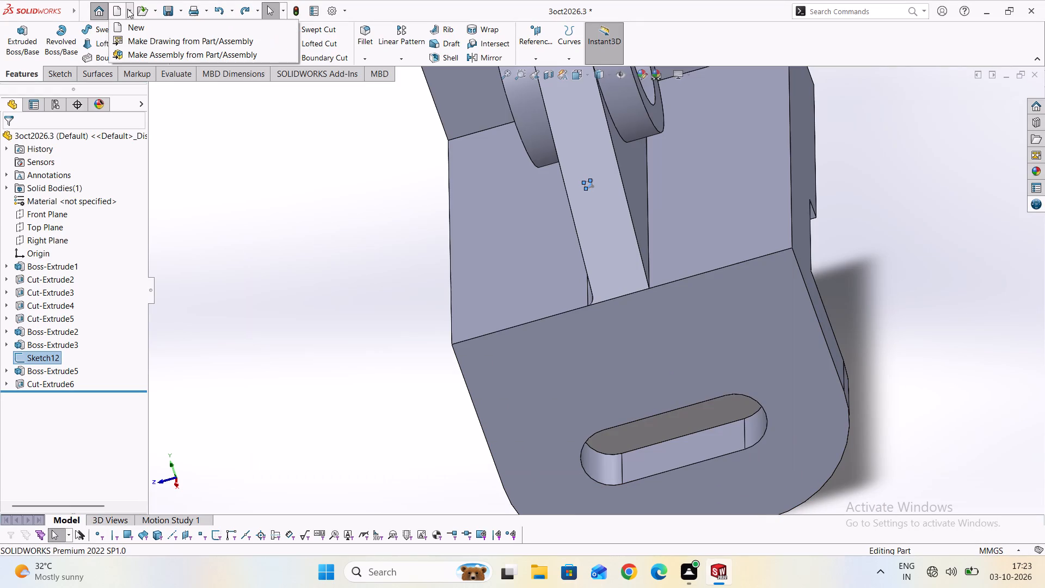
left_click(138, 28)
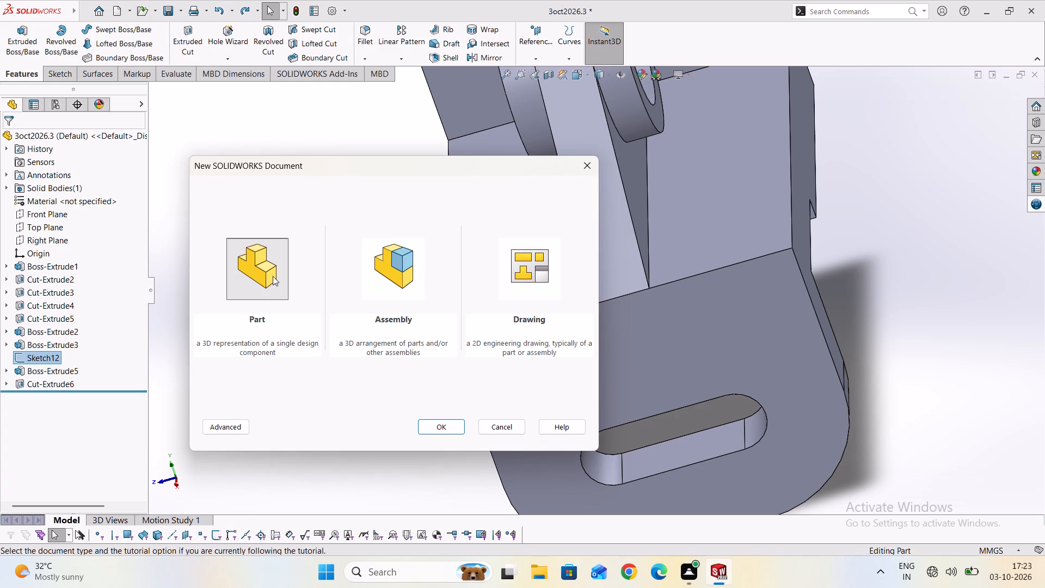
double_click(272, 276)
double_click(259, 280)
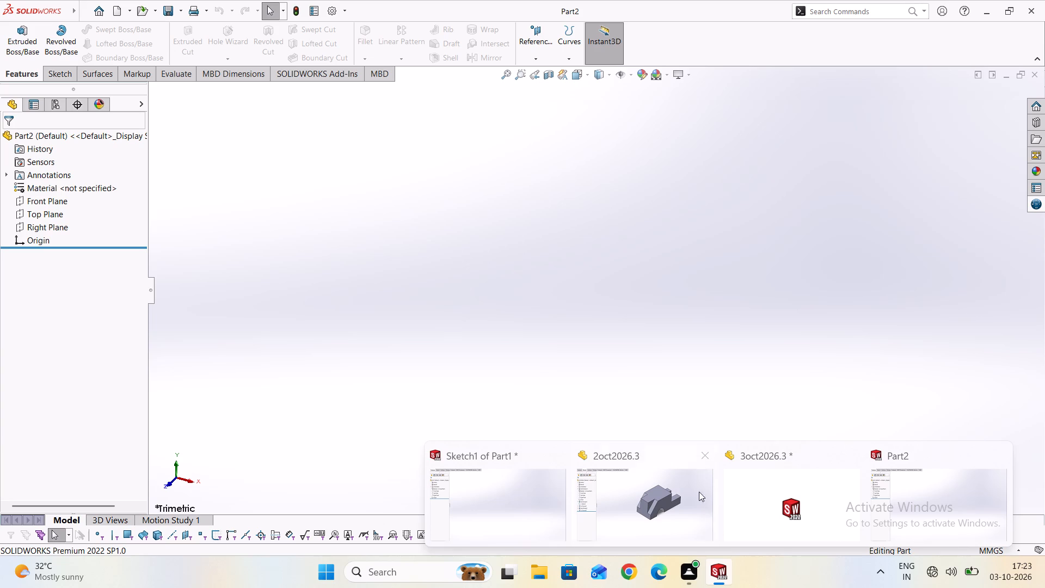
Close the 2oct2026.3 part and the Part1 document, discarding Part1's unsaved changes.
left_click(705, 454)
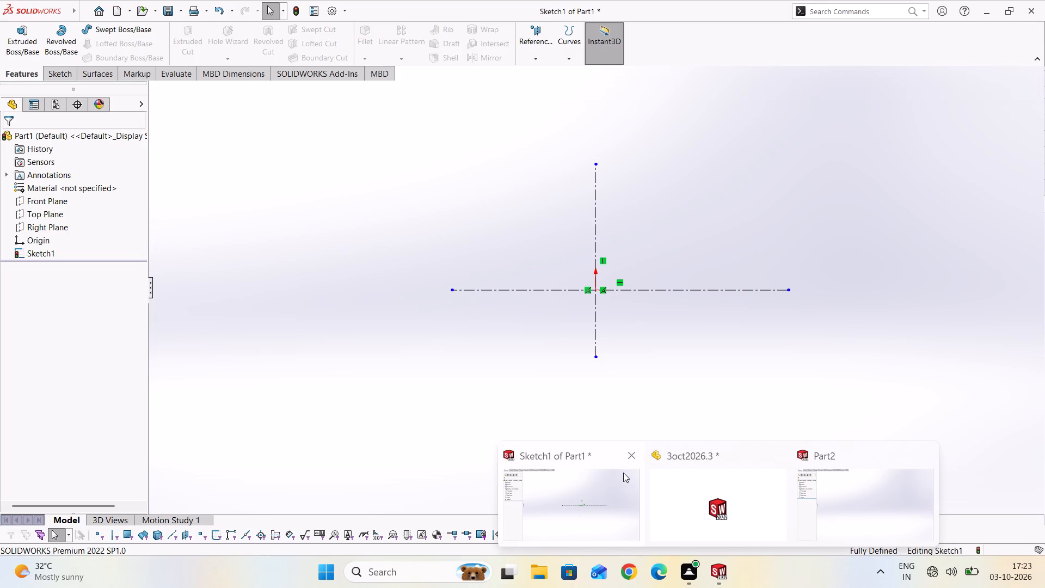
left_click(632, 463)
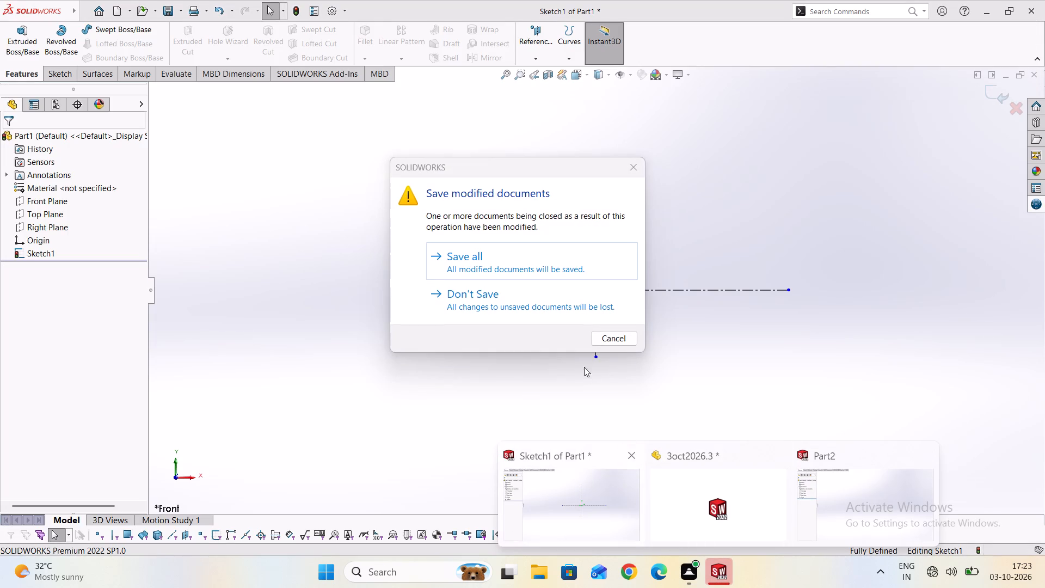
left_click(534, 305)
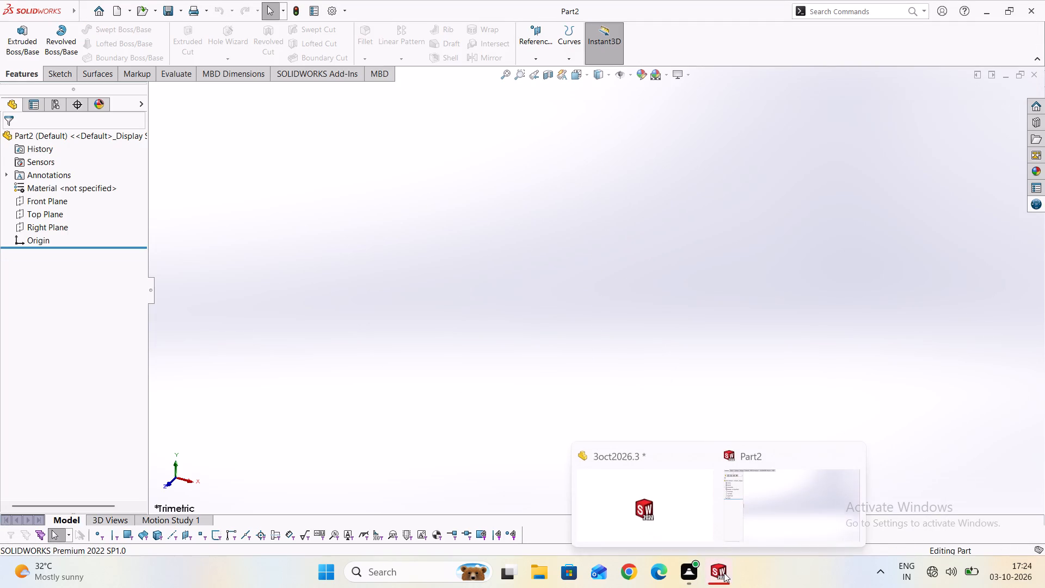
Close the 3oct2026.3 part without saving its changes and return to the blank Part2 document.
left_click(712, 461)
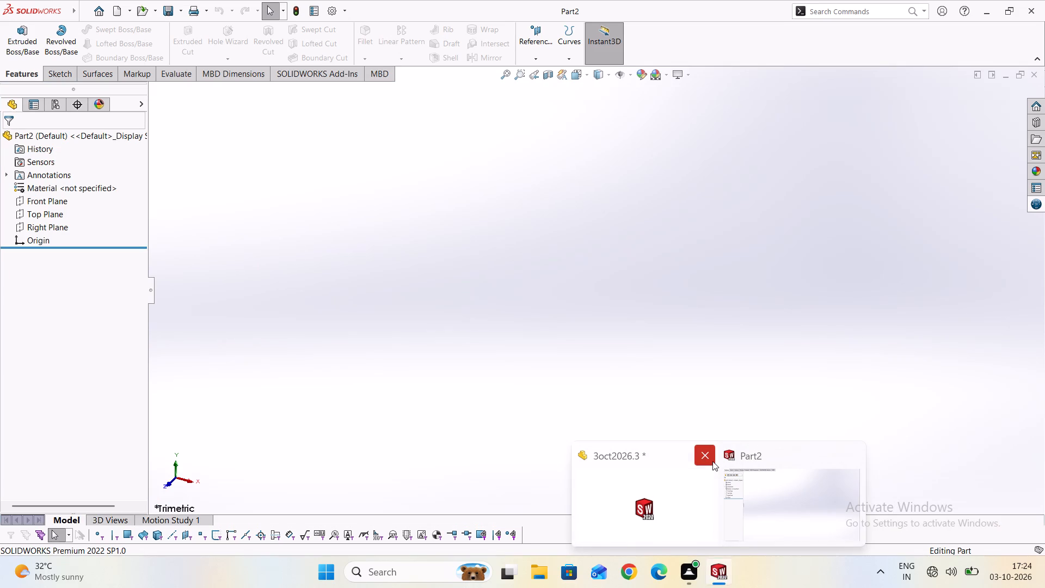
left_click(705, 455)
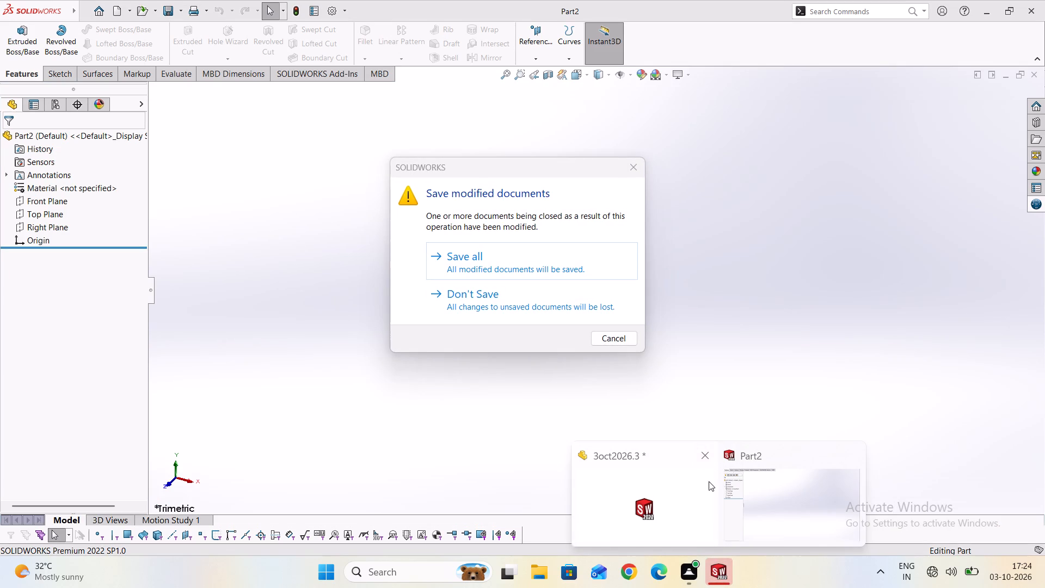
left_click(699, 455)
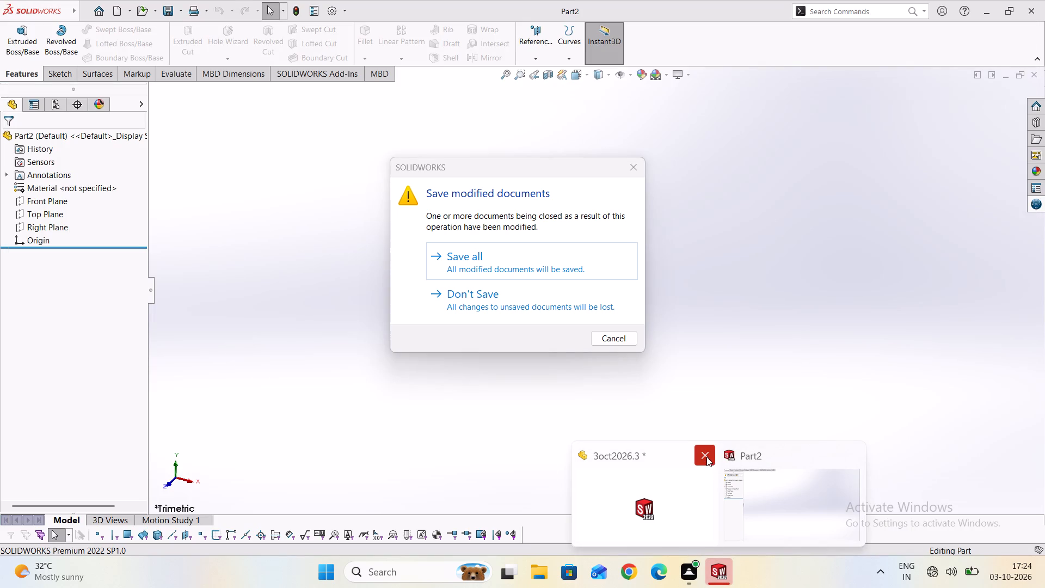
left_click(708, 454)
left_click(708, 454)
left_click(509, 296)
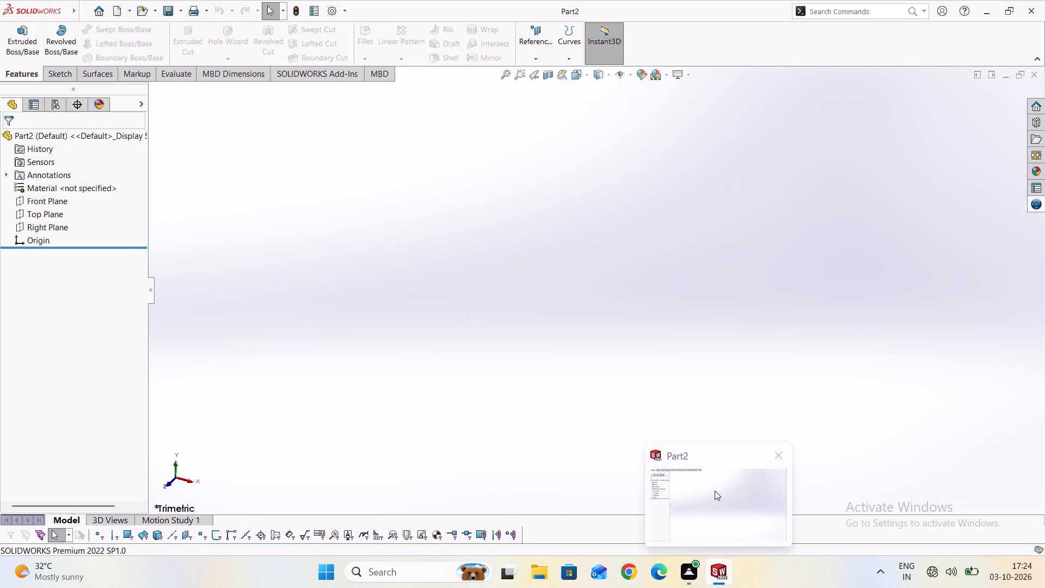
left_click(715, 491)
scroll(651, 427, "down", 4)
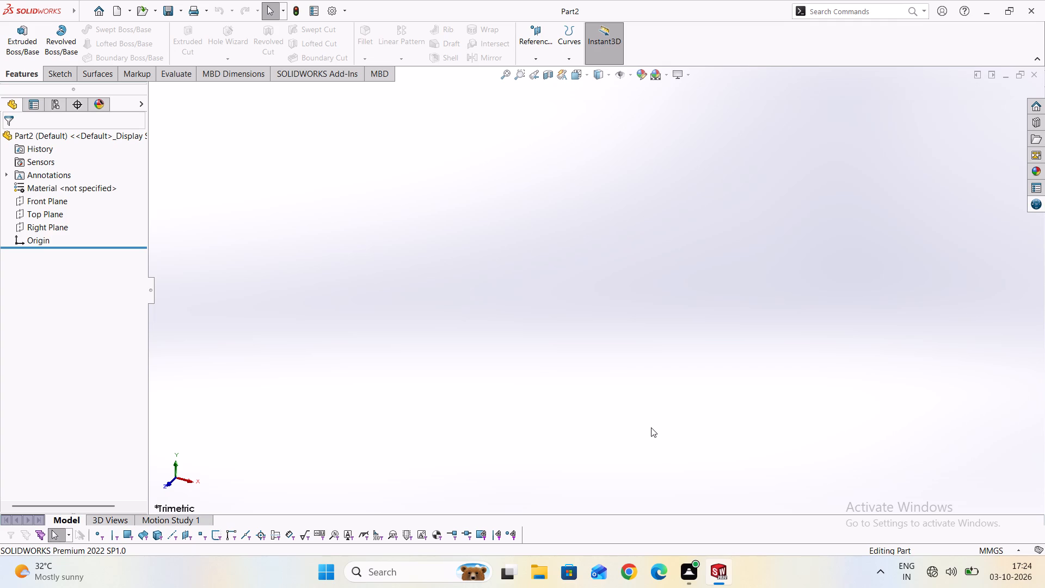
scroll(623, 424, "down", 2)
Start a sketch on the Front Plane and draw a vertical centerline about 55 mm long passing through the origin.
left_click(65, 71)
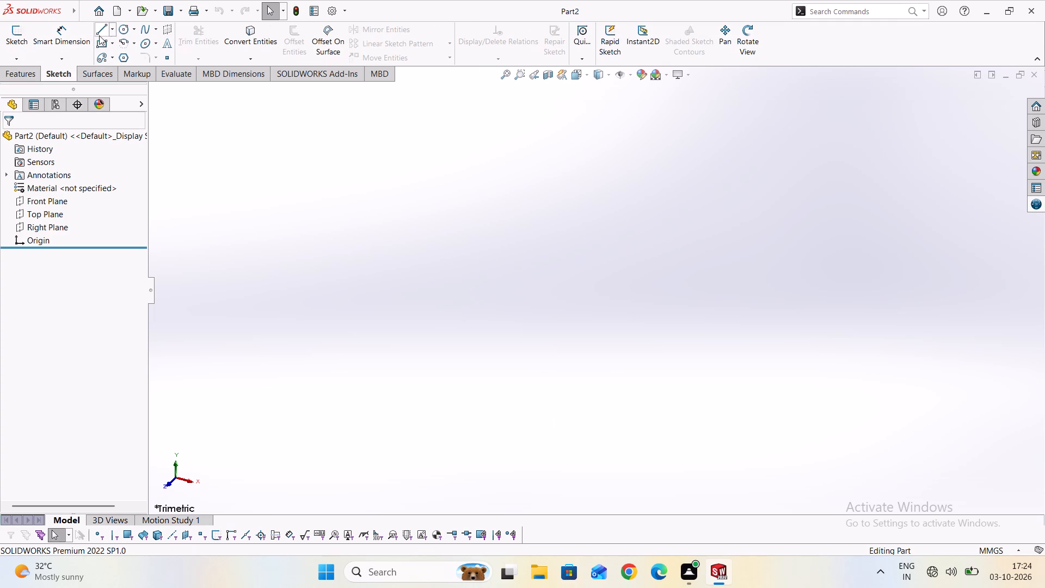
left_click(109, 30)
left_click(125, 60)
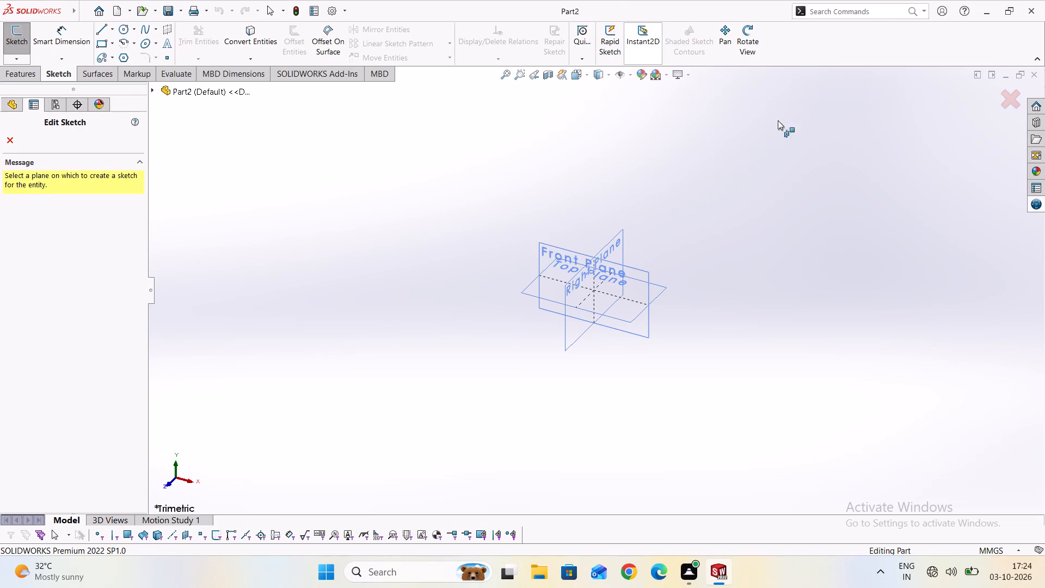
scroll(589, 247, "down", 1)
scroll(588, 261, "up", 3)
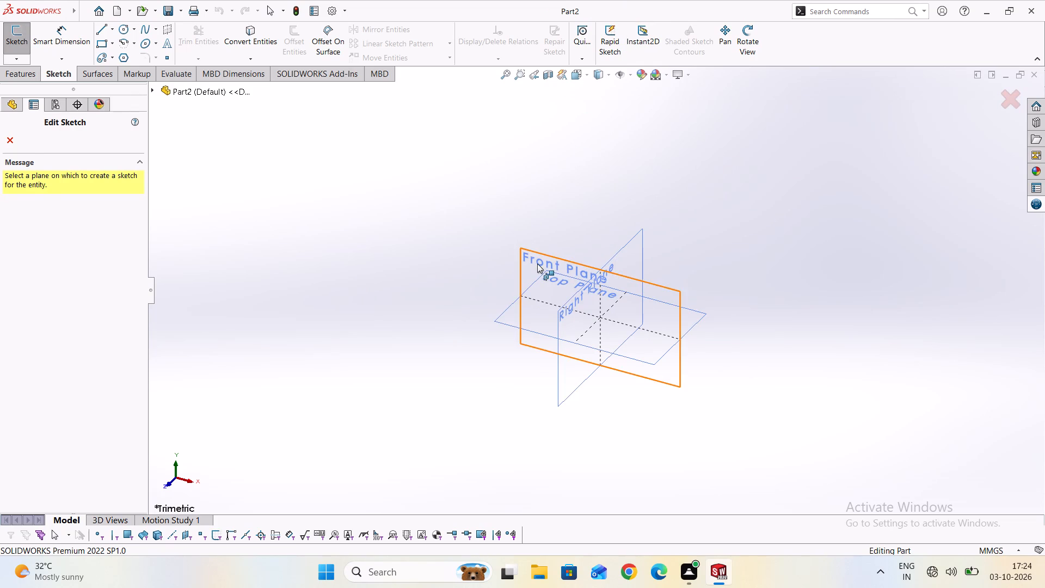
left_click(537, 264)
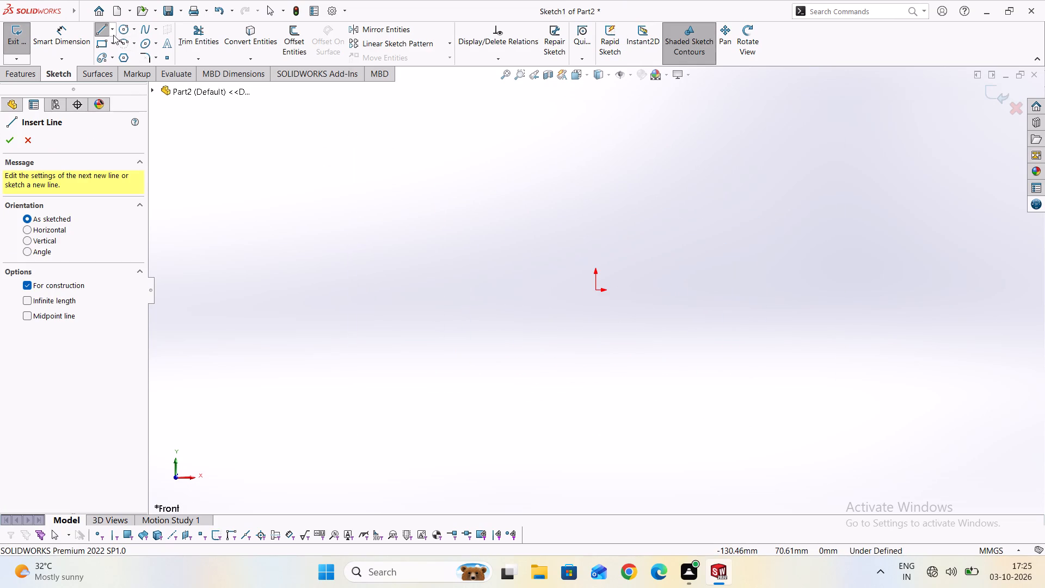
left_click(113, 33)
left_click(127, 62)
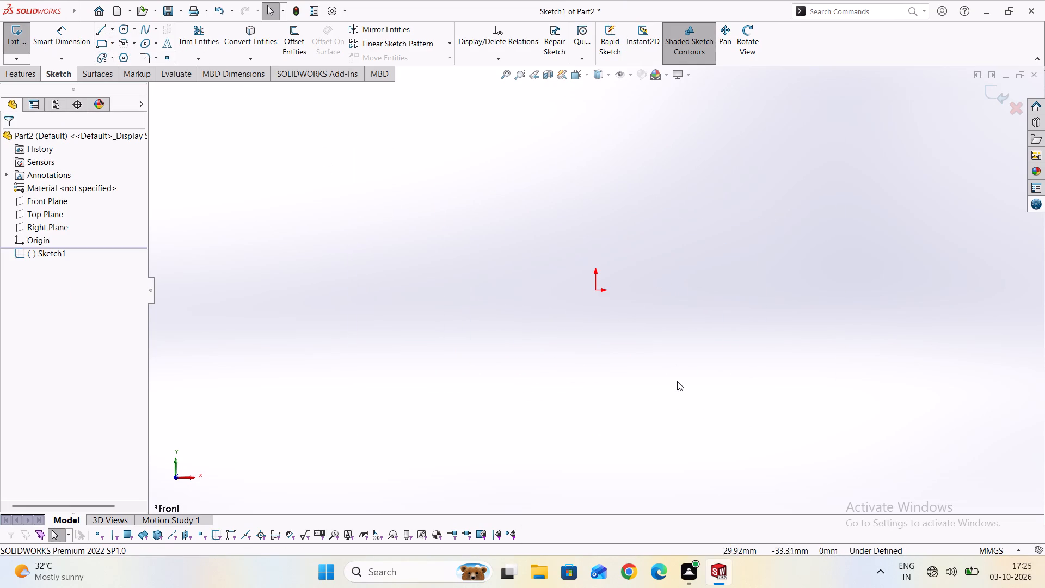
left_click(112, 34)
left_click(121, 58)
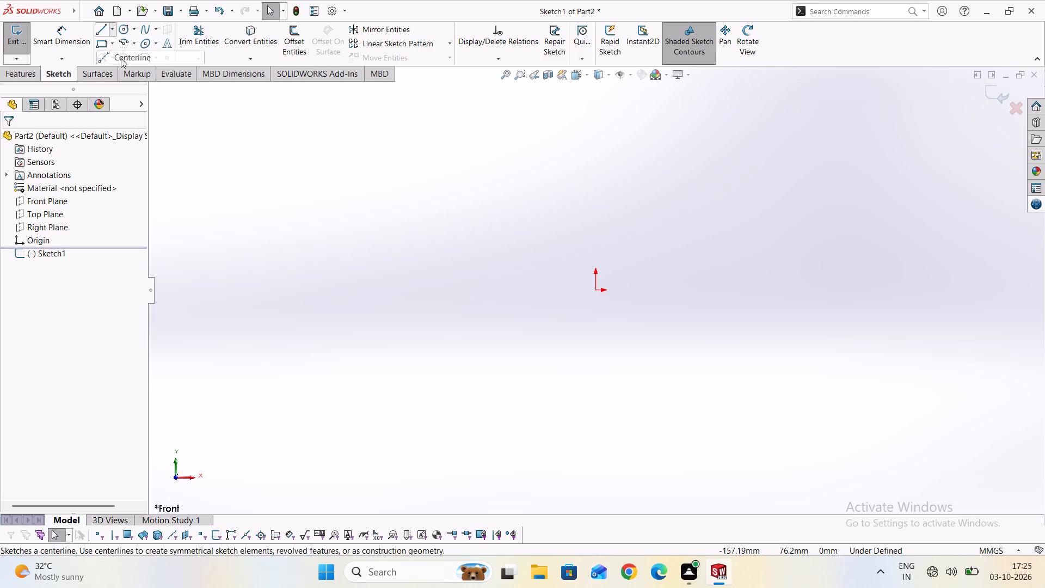
left_click(593, 352)
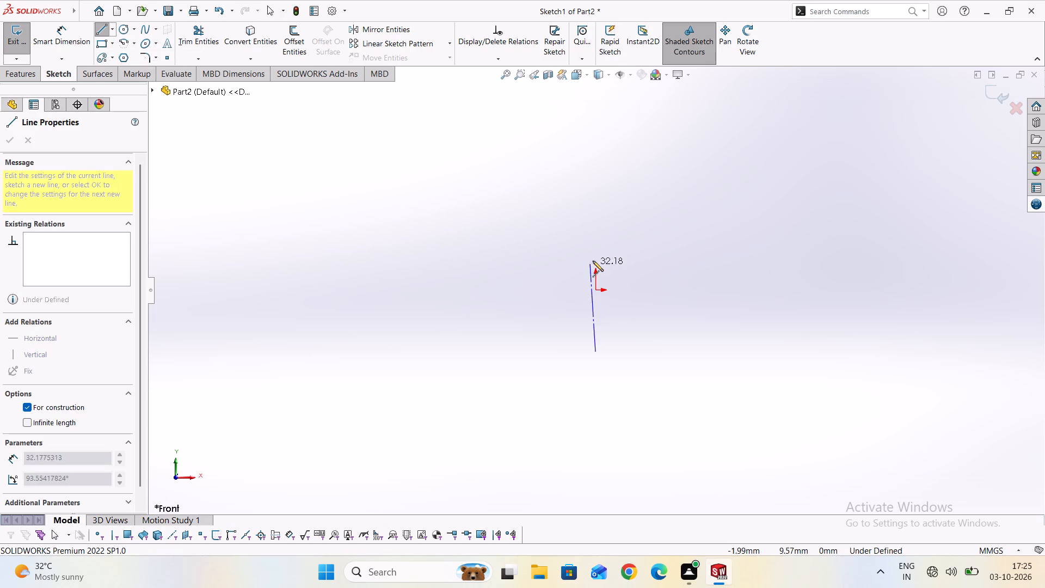
left_click(595, 200)
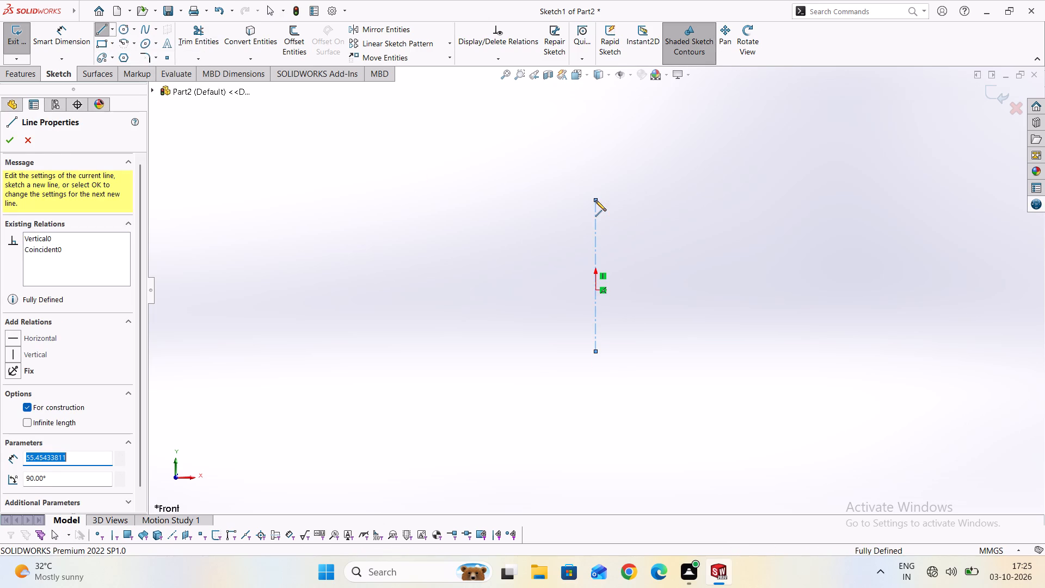
key("Escape")
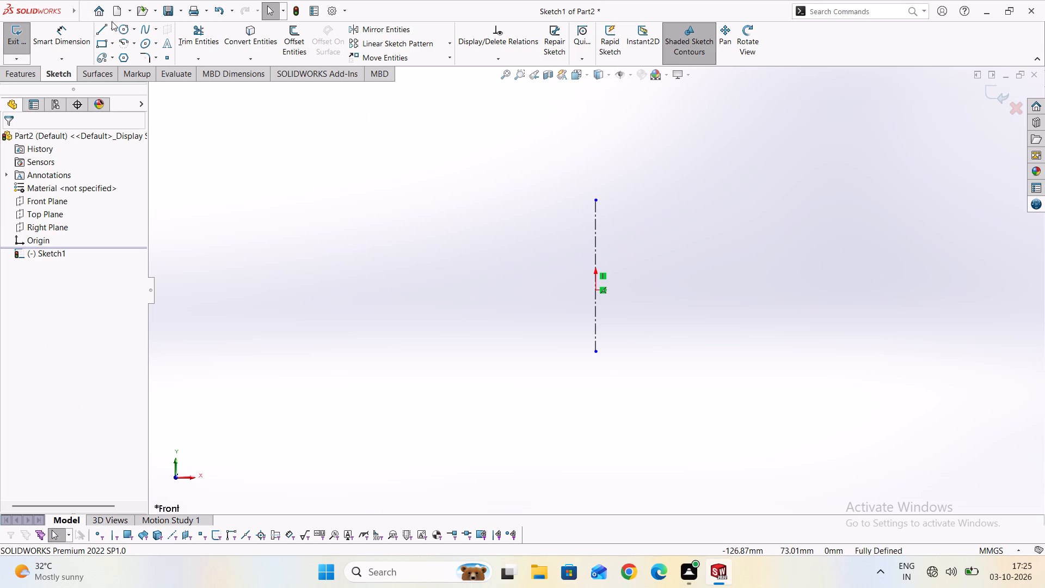
Draw a horizontal centerline about 147 mm long through the origin, crossing the vertical centerline.
left_click(113, 28)
left_click(128, 60)
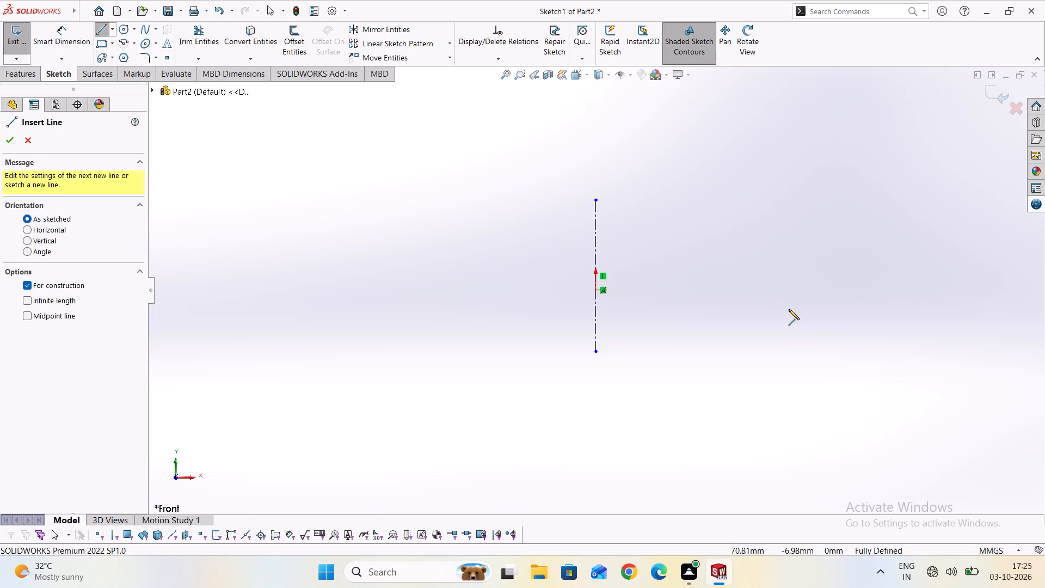
left_click(838, 293)
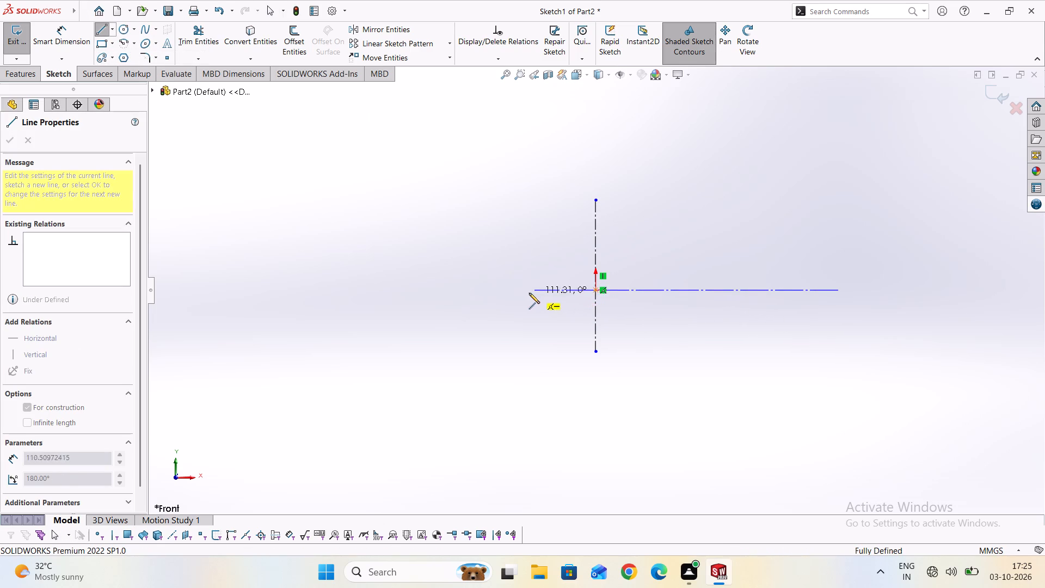
left_click(437, 290)
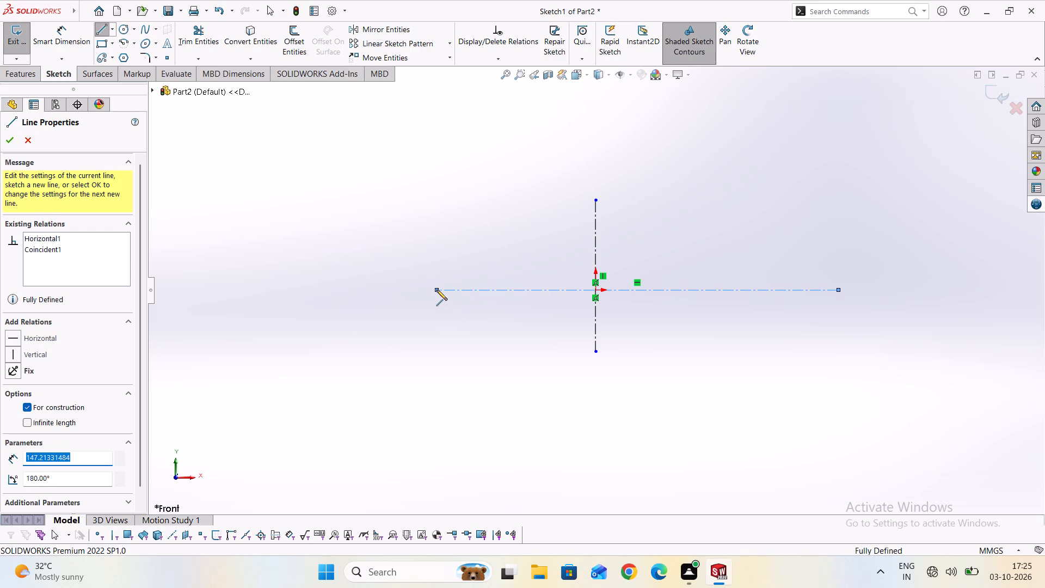
key("Escape")
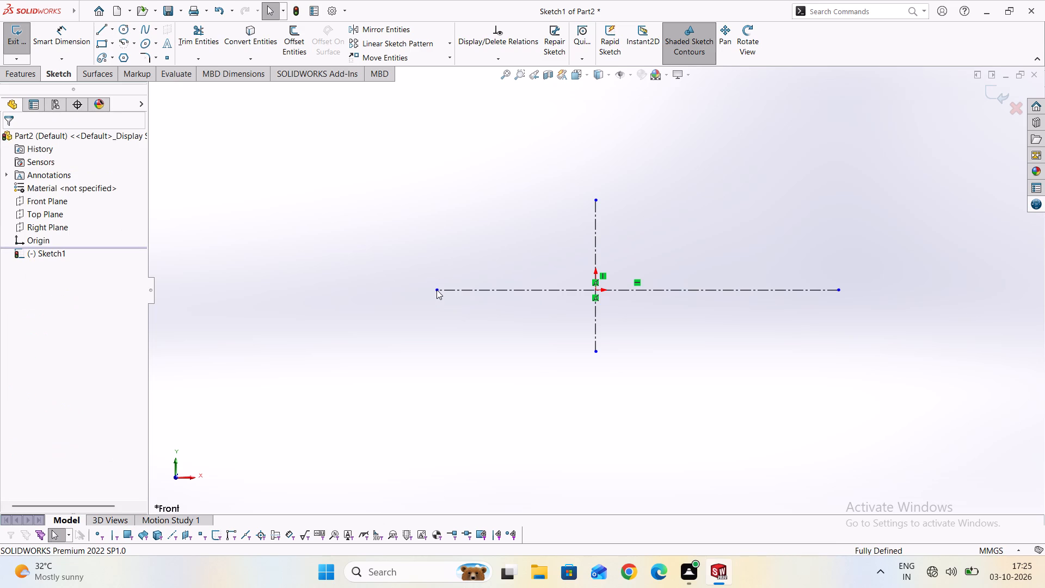
Draw a vertical line about 7.4 mm long upward from the horizontal centerline, on the negative-X side of the origin.
scroll(597, 279, "up", 3)
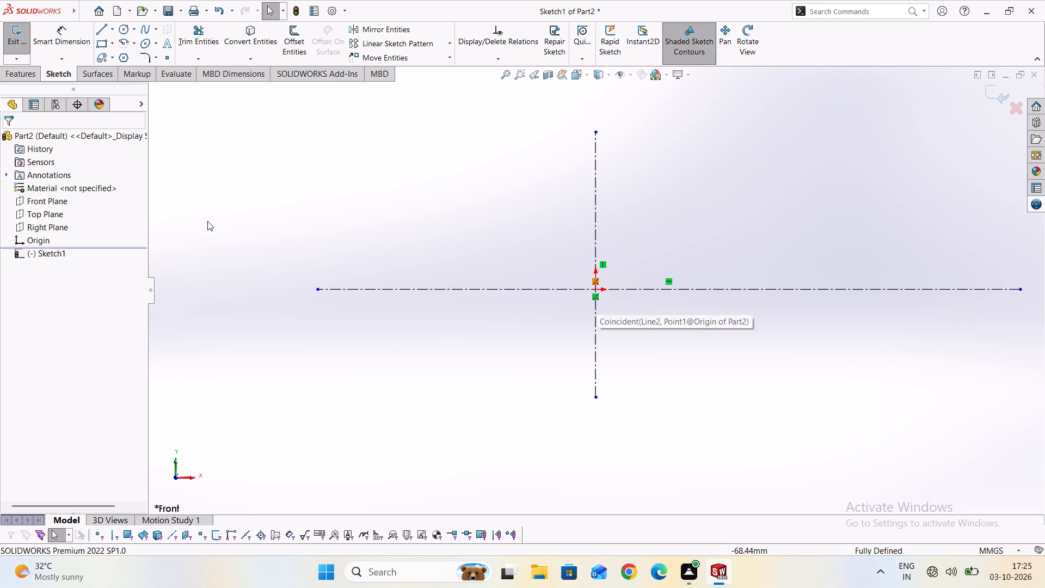
left_click(99, 30)
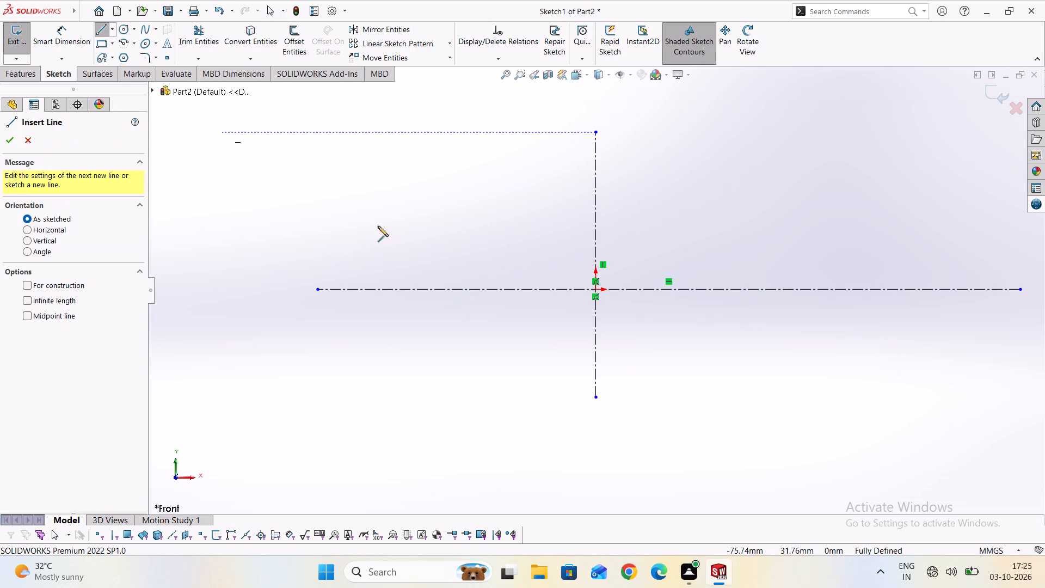
left_click(440, 287)
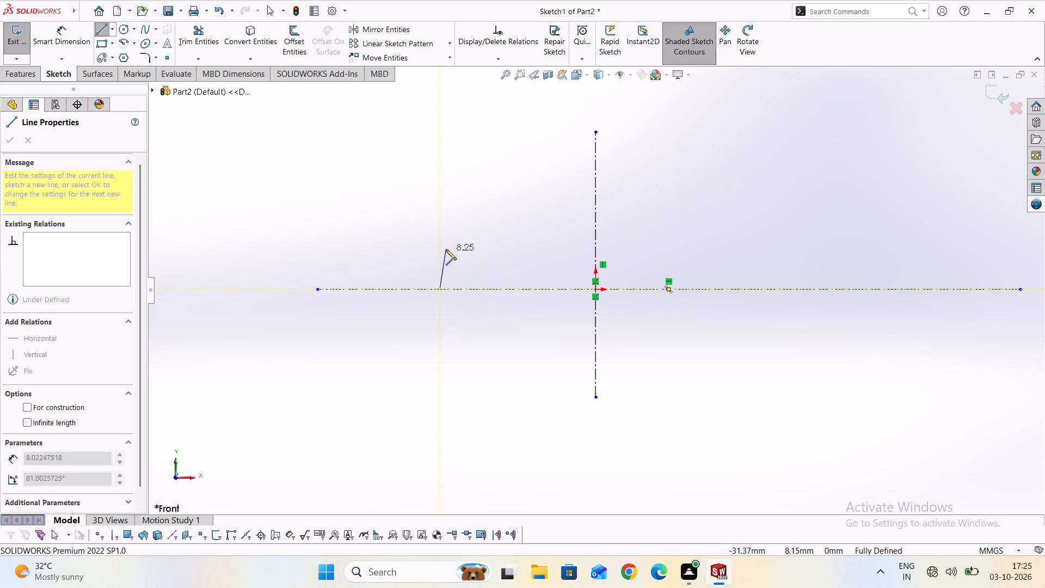
left_click(441, 254)
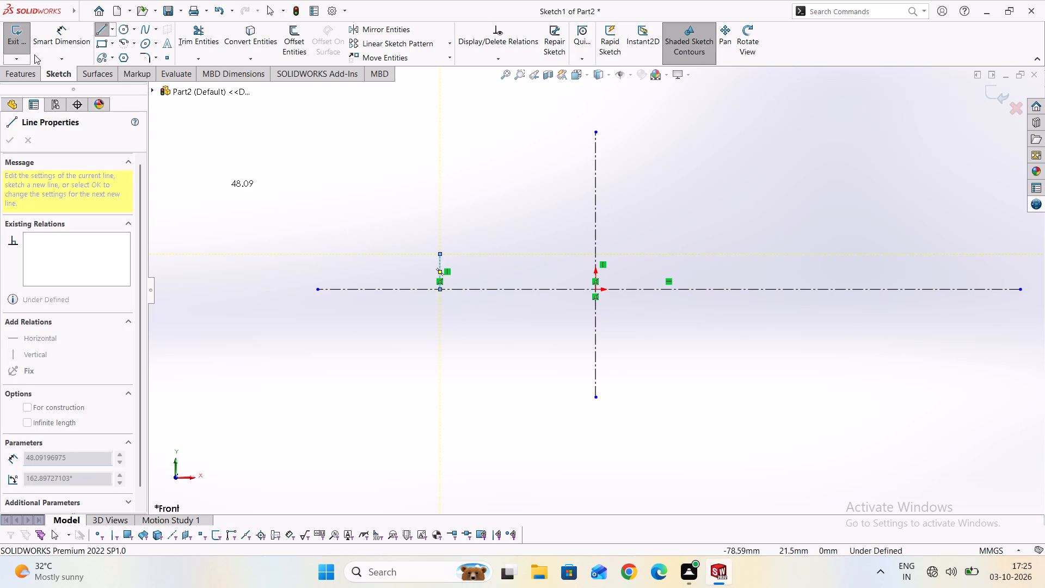
Dimension the short vertical line's length as 30 mm.
left_click(52, 36)
left_click(440, 269)
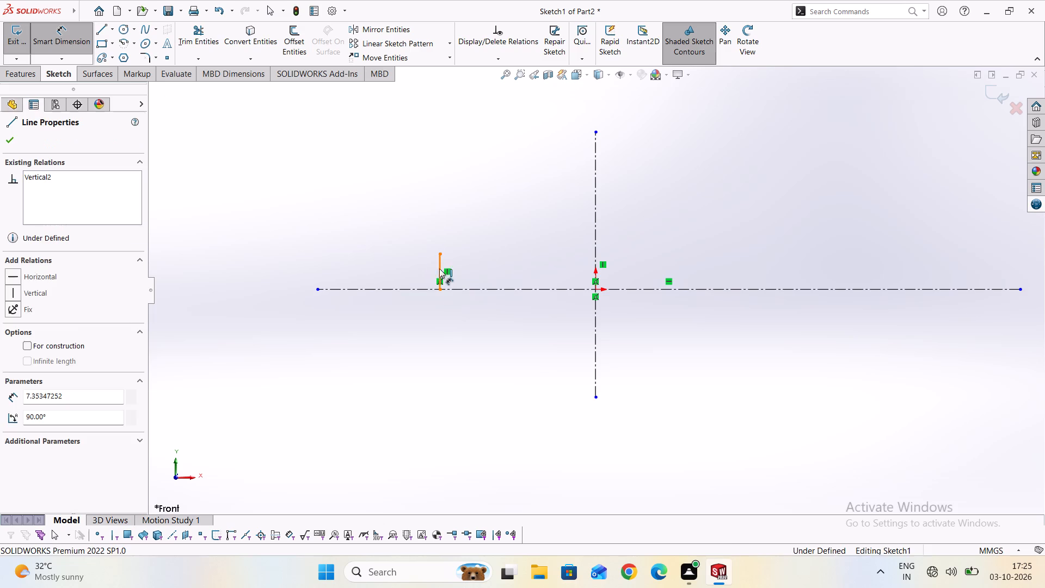
left_click(398, 264)
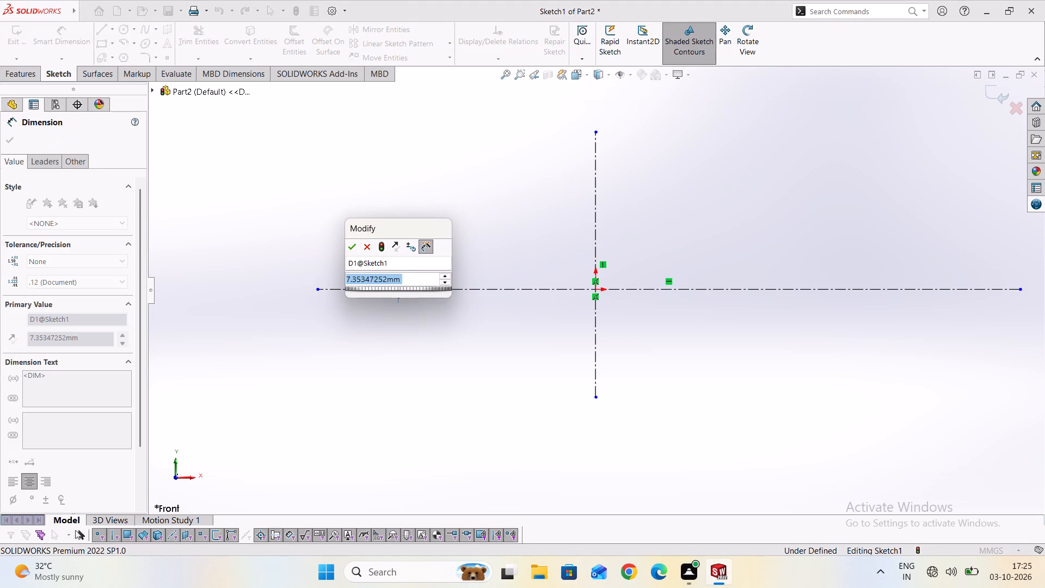
type("30")
key("Return")
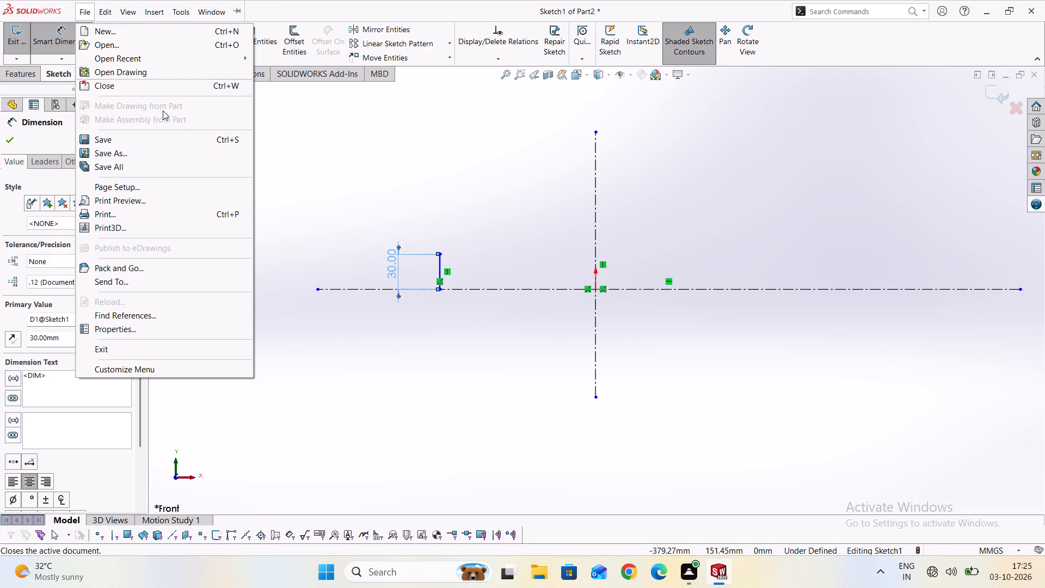
key("Escape")
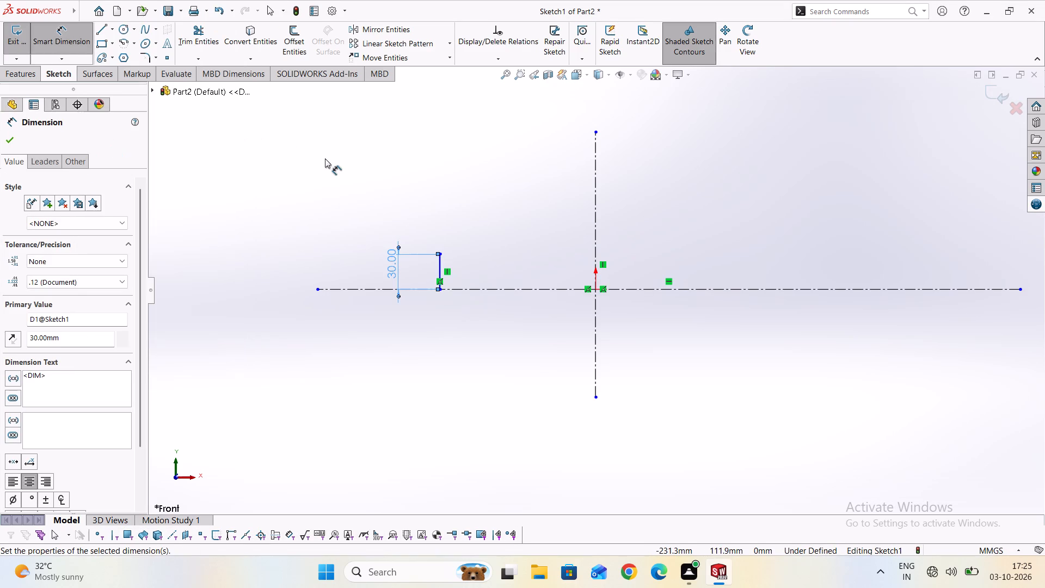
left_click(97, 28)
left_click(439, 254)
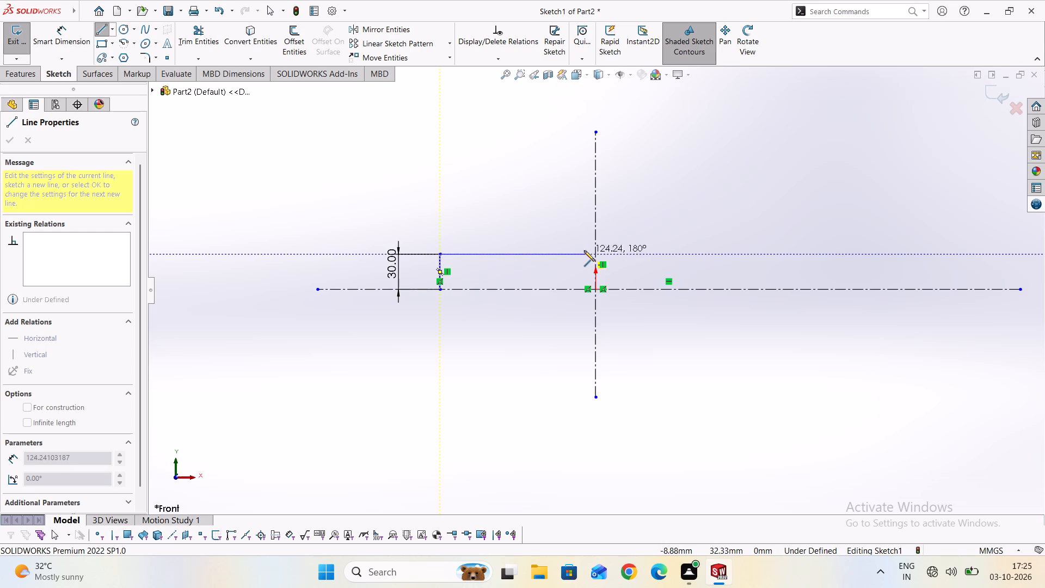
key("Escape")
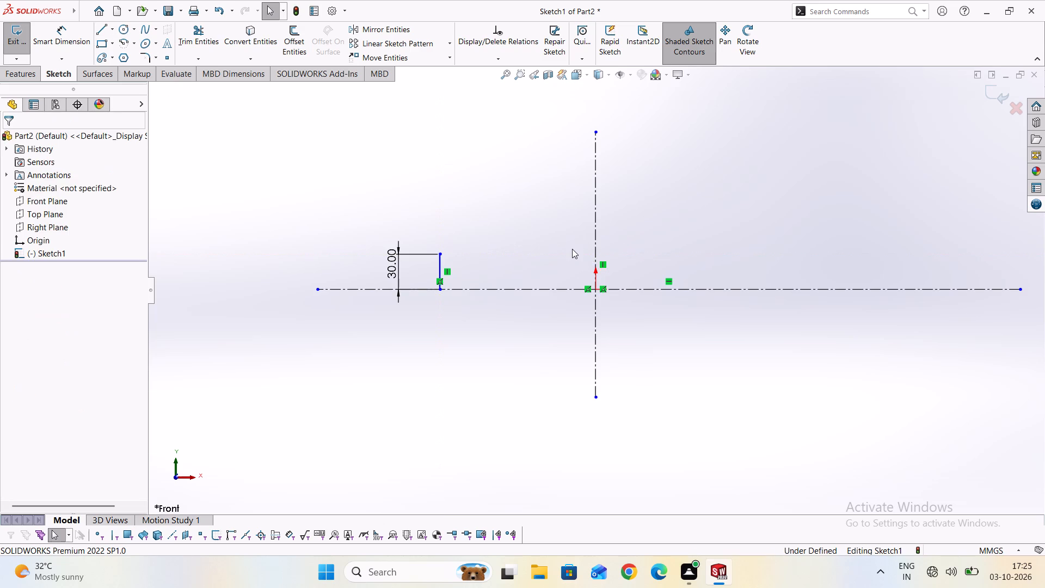
Draw a horizontal line about 294 mm long from the lower end of the 30 mm line along the centerline, past the origin.
left_click(98, 33)
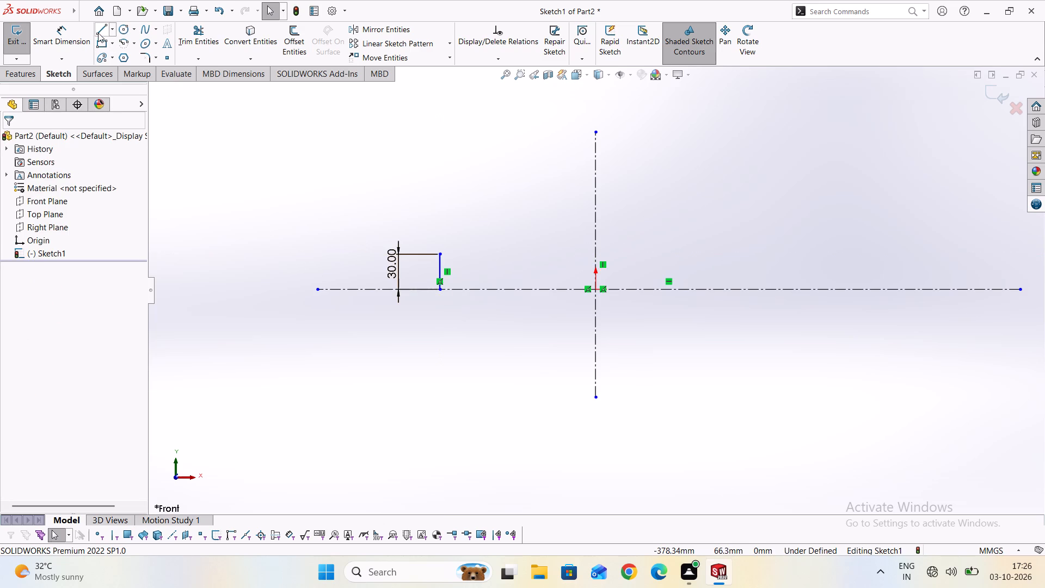
left_click(441, 289)
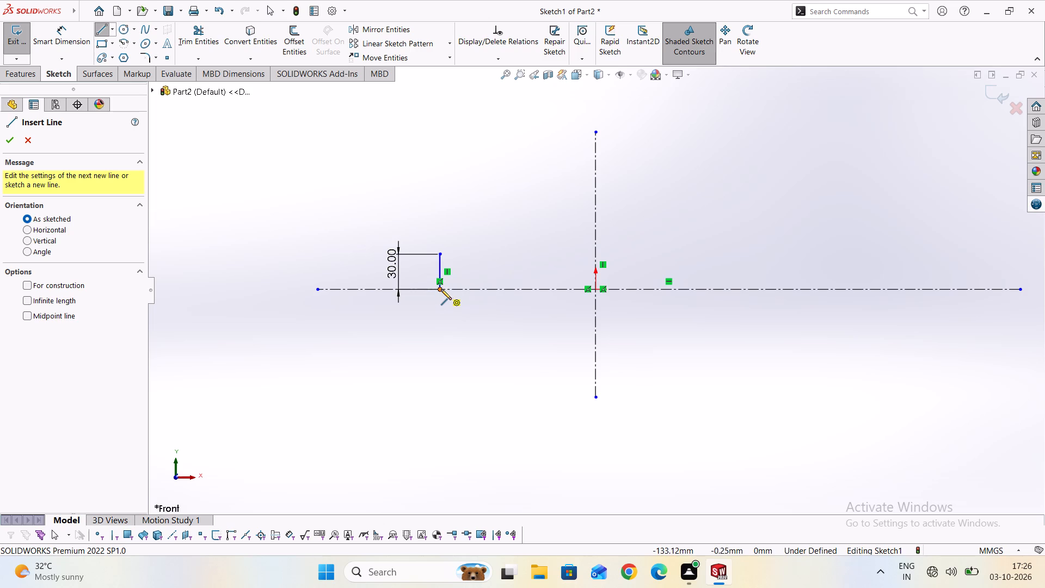
left_click(783, 289)
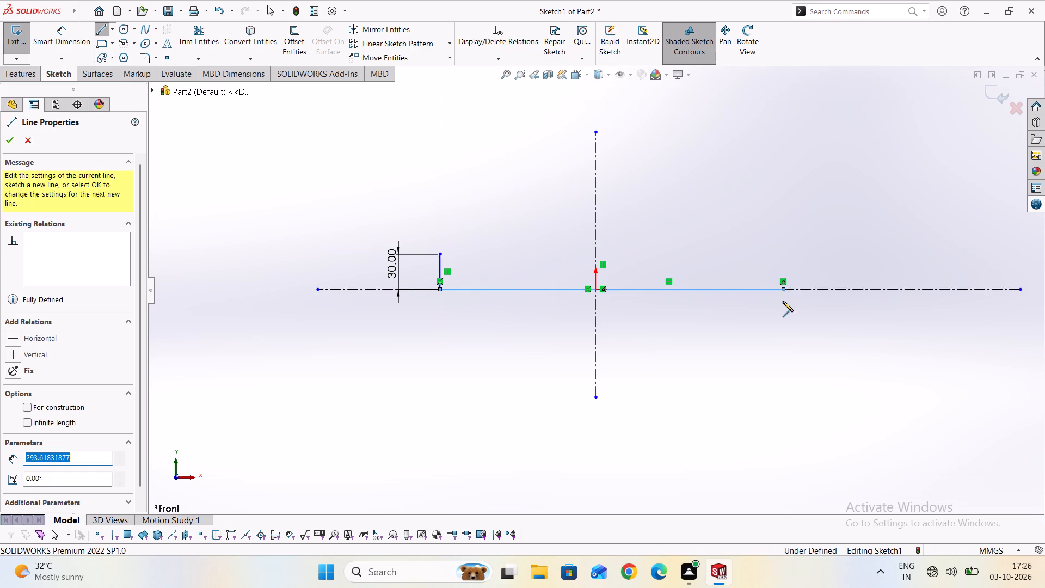
key("Escape")
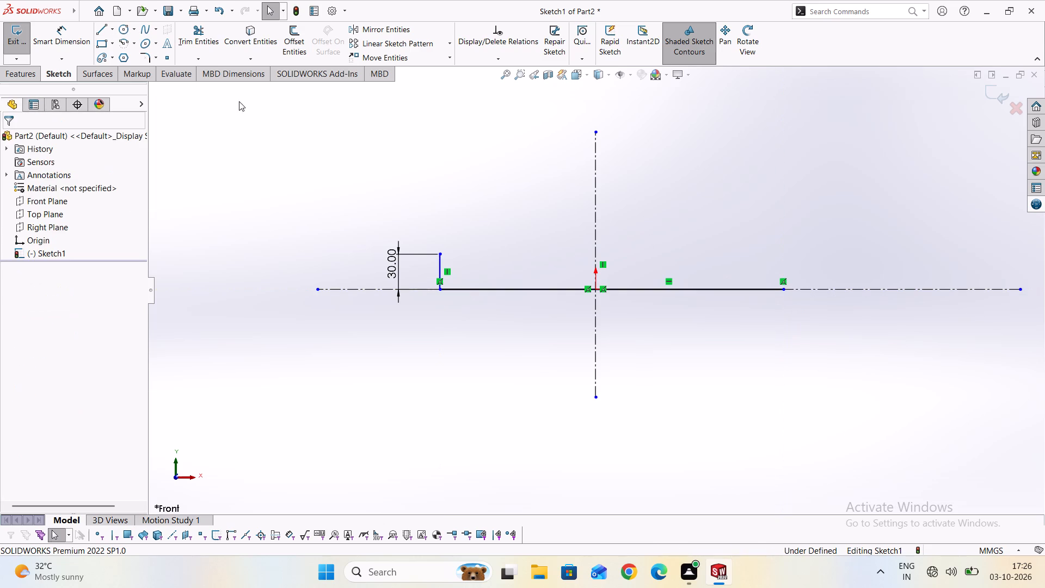
Dimension the horizontal profile line's length along the centerline as 290 mm.
left_click(65, 34)
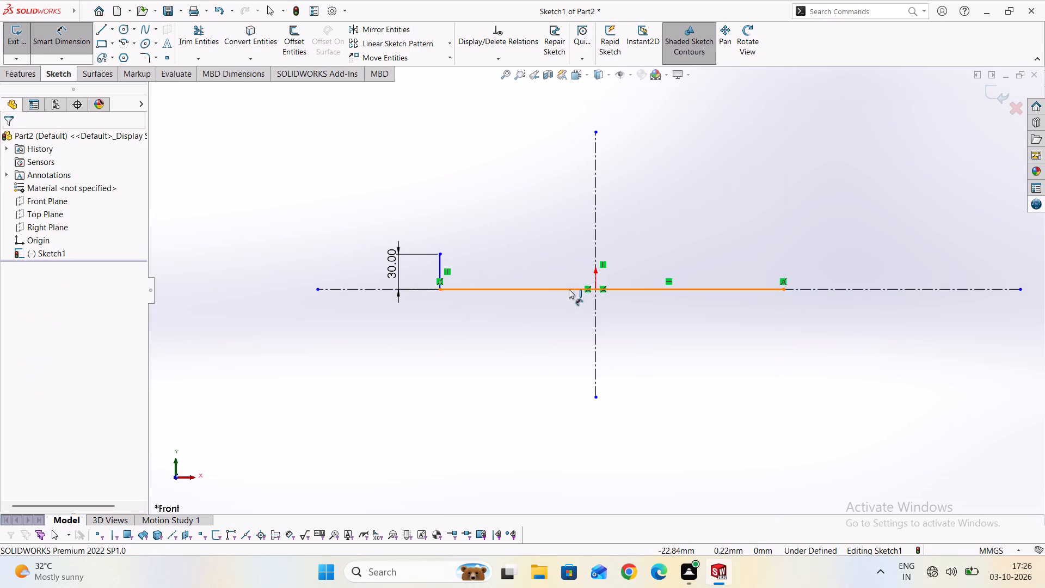
left_click(569, 289)
left_click(565, 330)
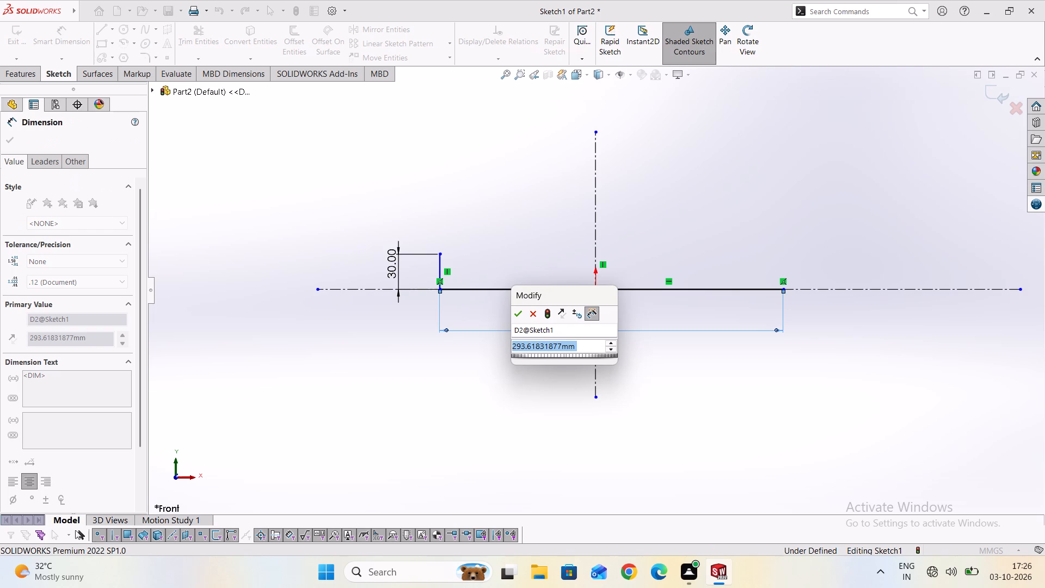
type("290")
key("Return")
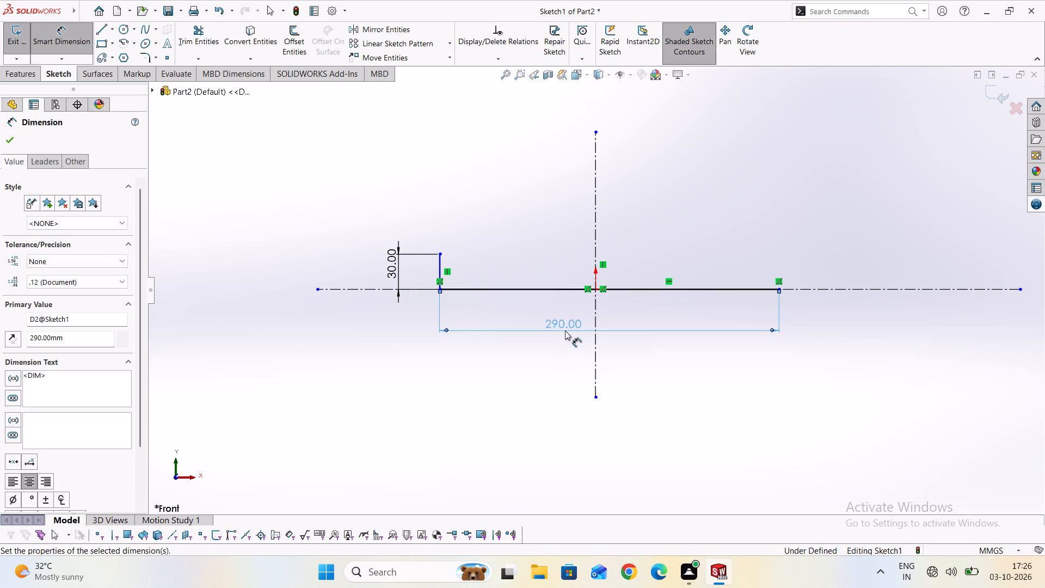
key("Escape")
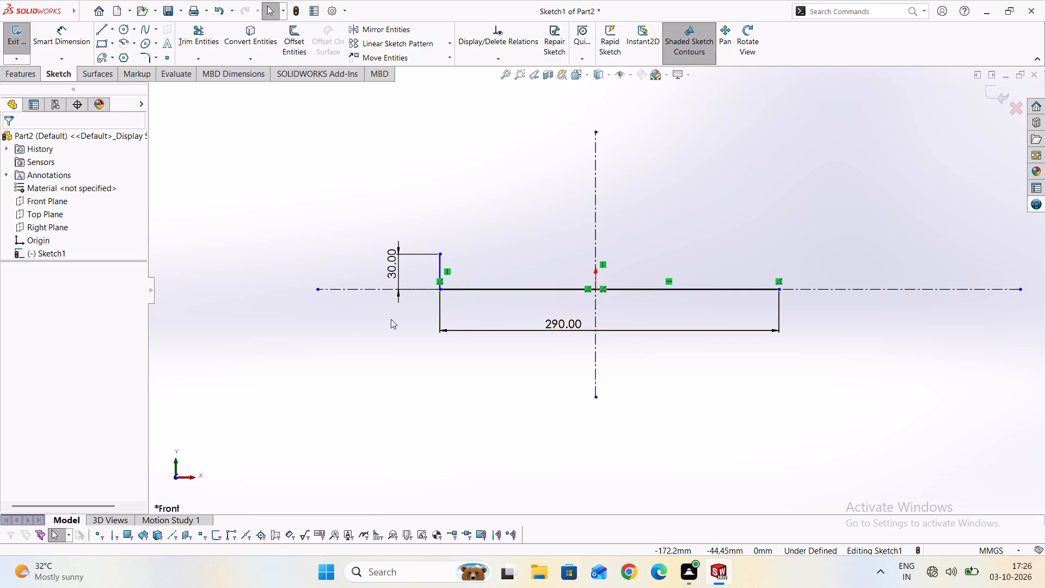
Start the Line tool to continue the base profile from the 30 mm vertical line.
scroll(454, 230, "up", 2)
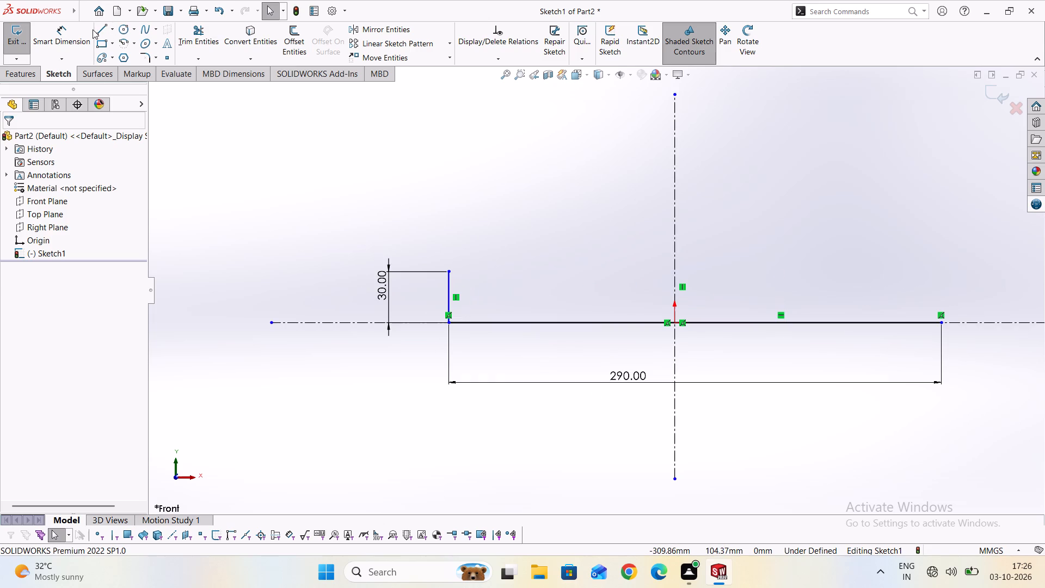
left_click(97, 29)
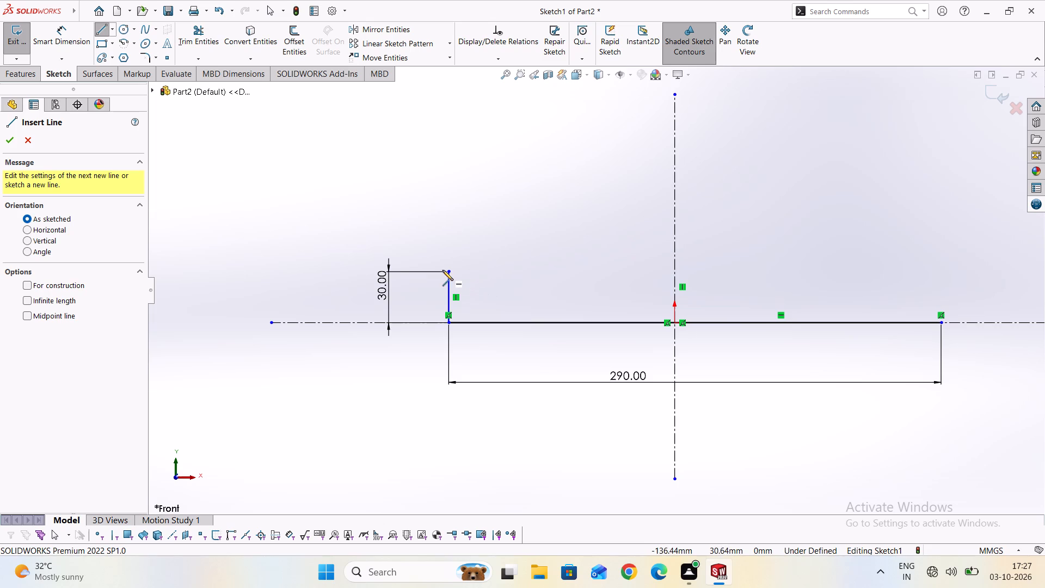
scroll(494, 302, "down", 1)
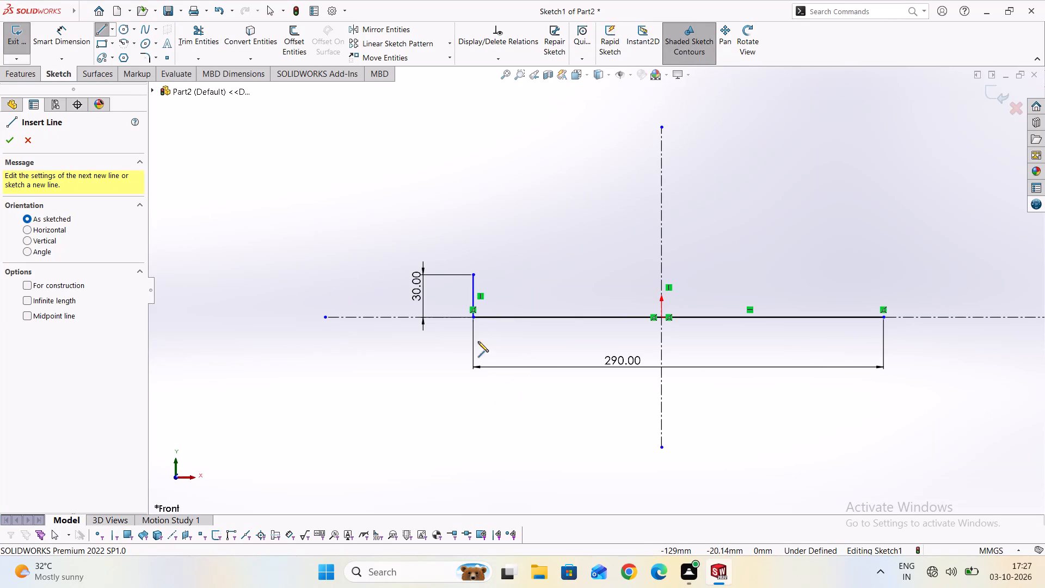
scroll(472, 274, "up", 3)
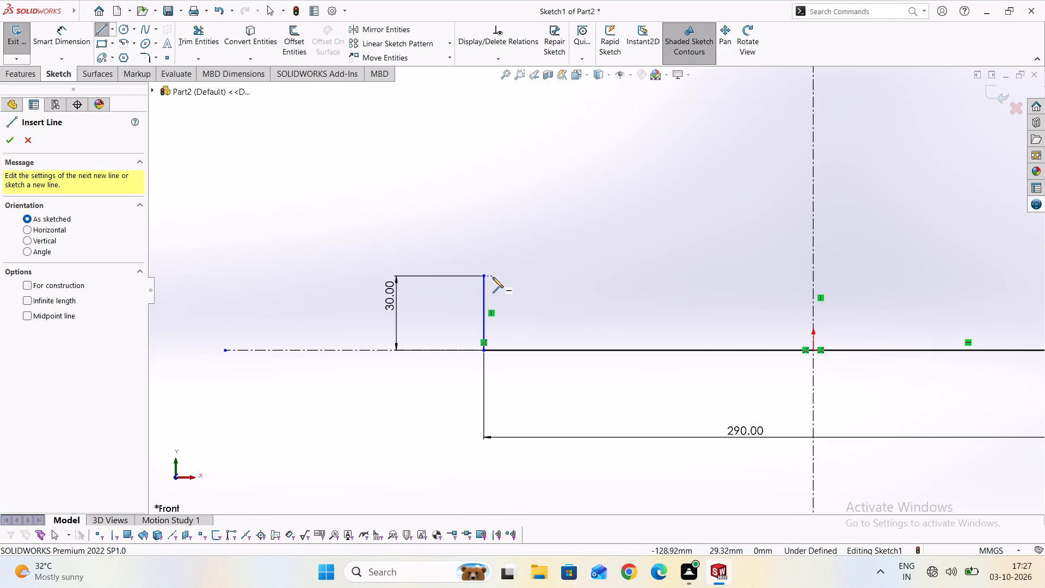
scroll(467, 248, "down", 8)
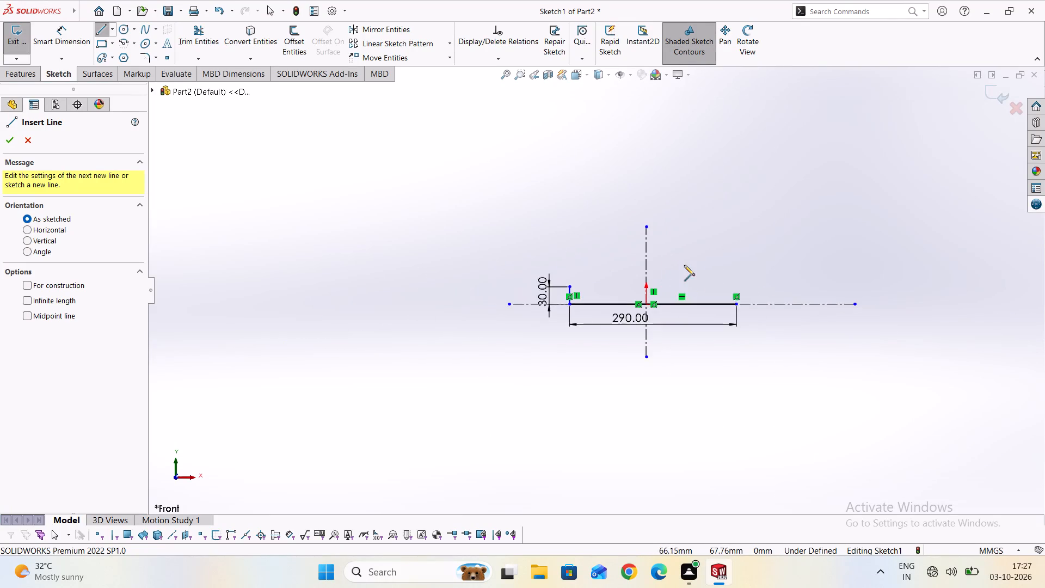
scroll(671, 262, "up", 3)
scroll(567, 285, "up", 1)
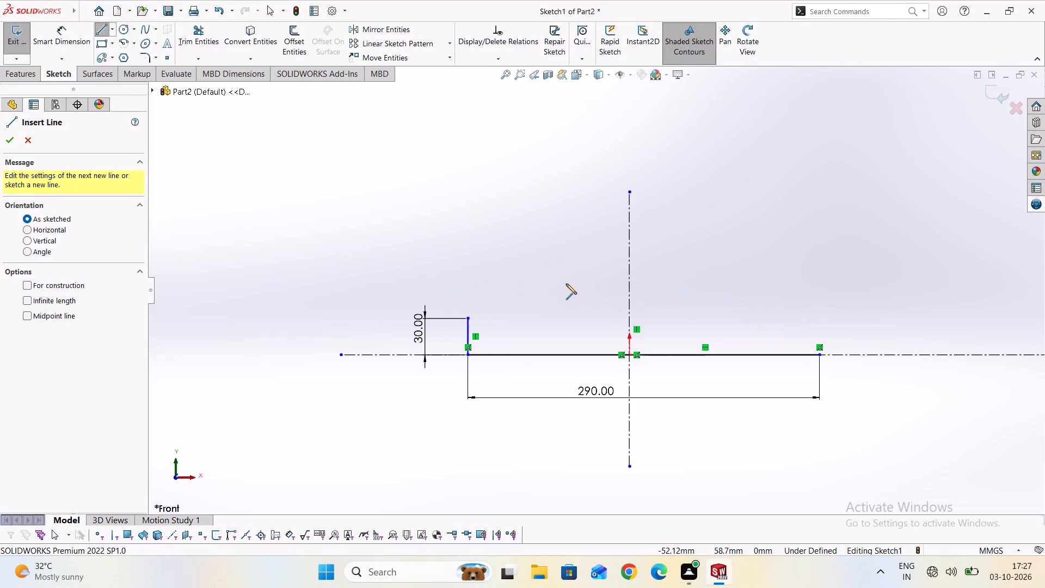
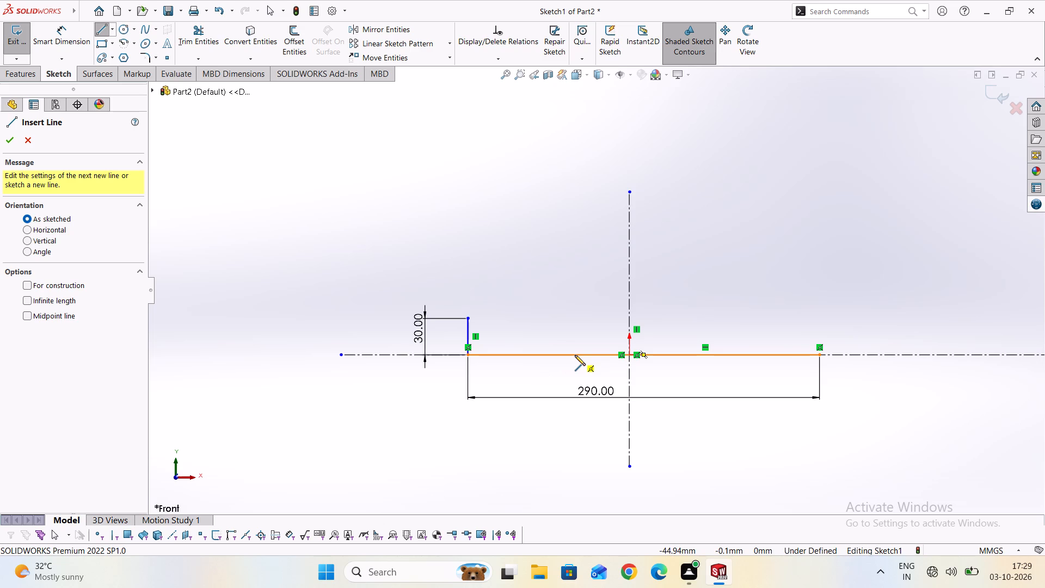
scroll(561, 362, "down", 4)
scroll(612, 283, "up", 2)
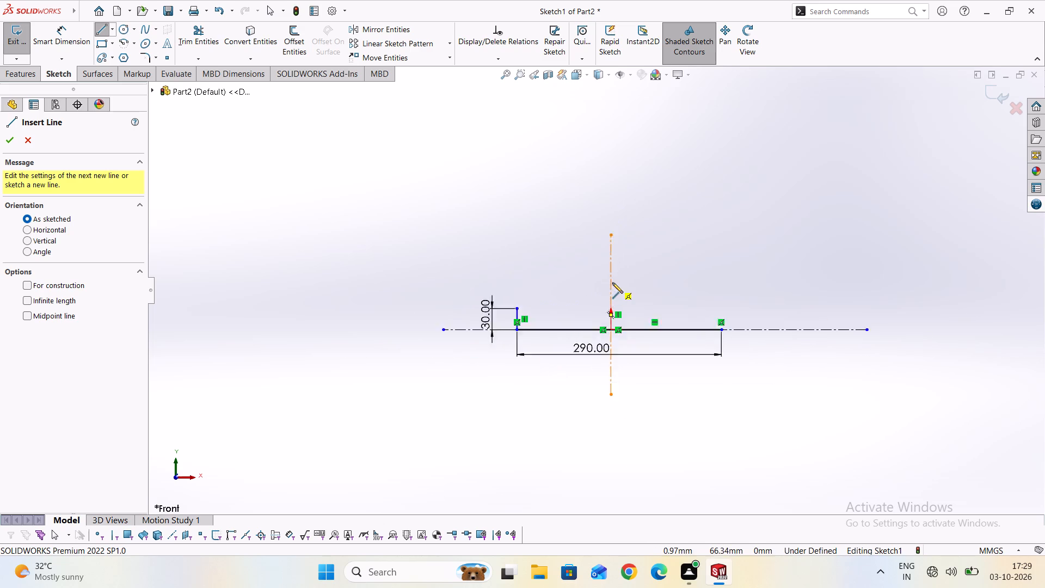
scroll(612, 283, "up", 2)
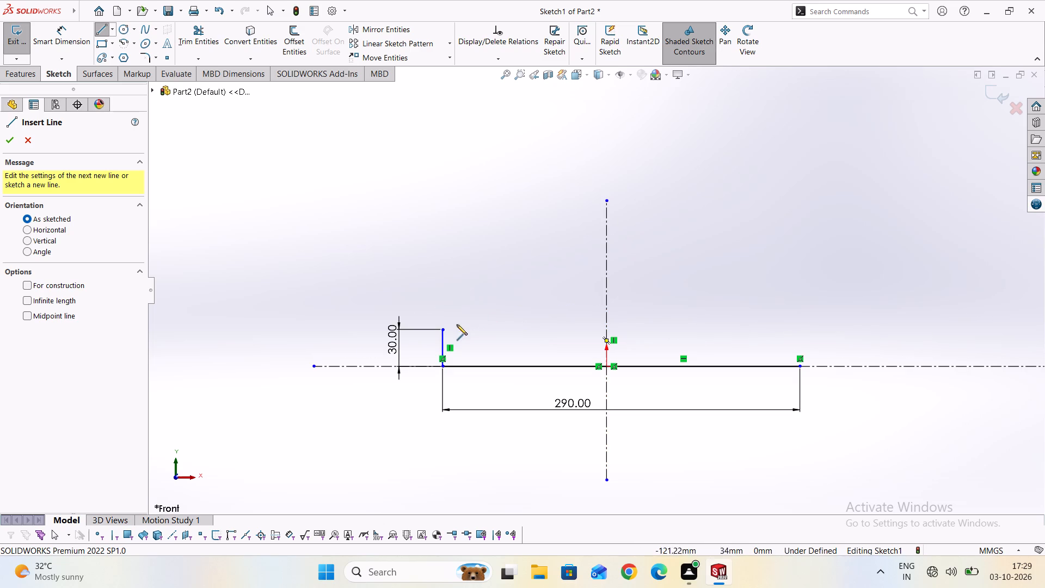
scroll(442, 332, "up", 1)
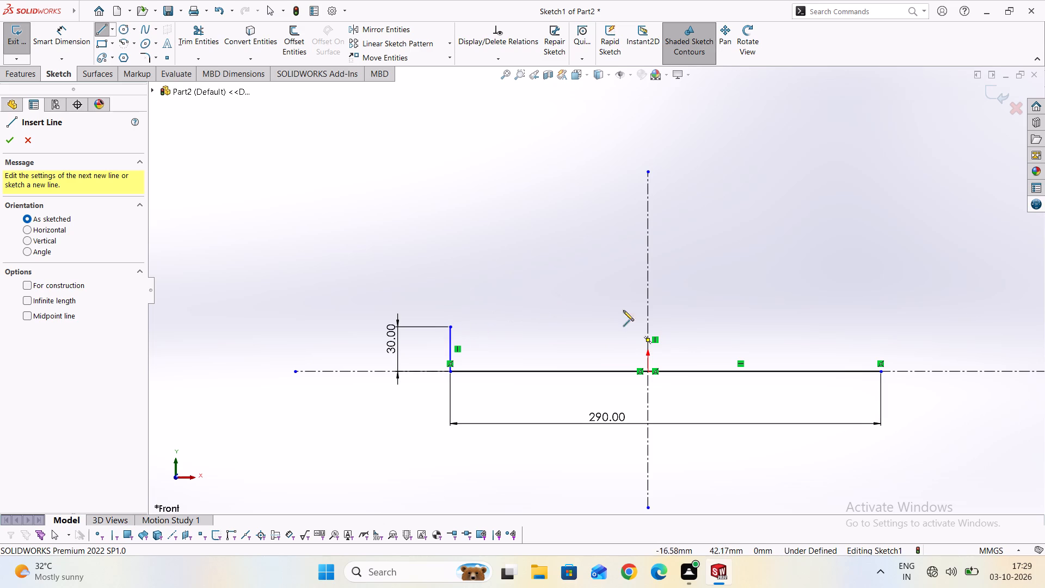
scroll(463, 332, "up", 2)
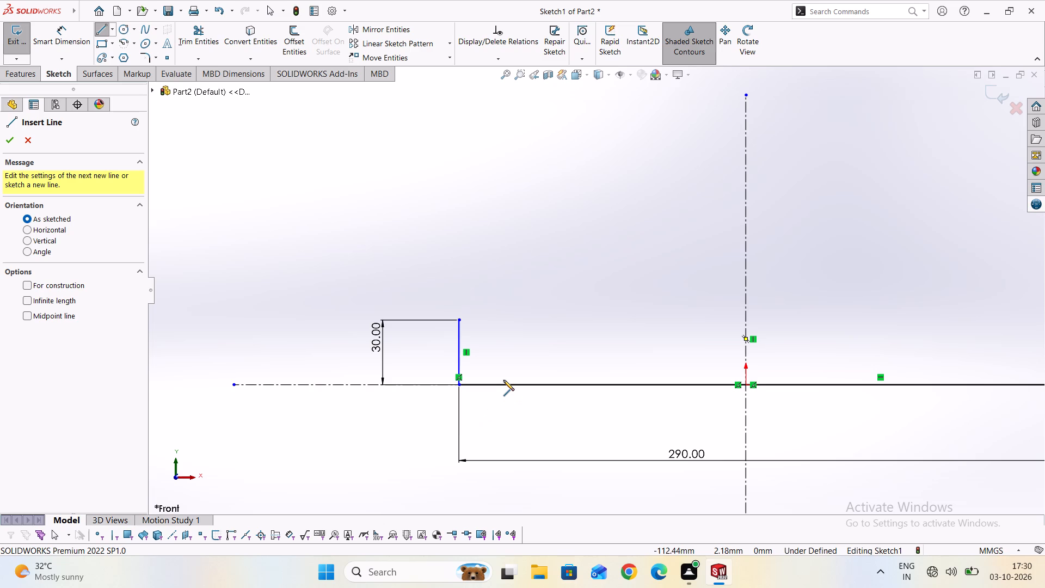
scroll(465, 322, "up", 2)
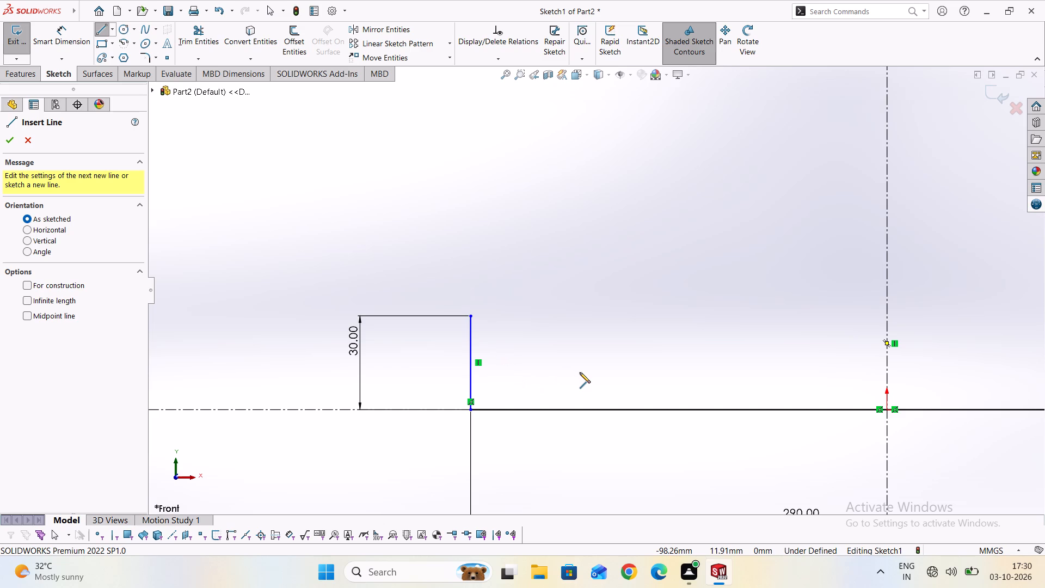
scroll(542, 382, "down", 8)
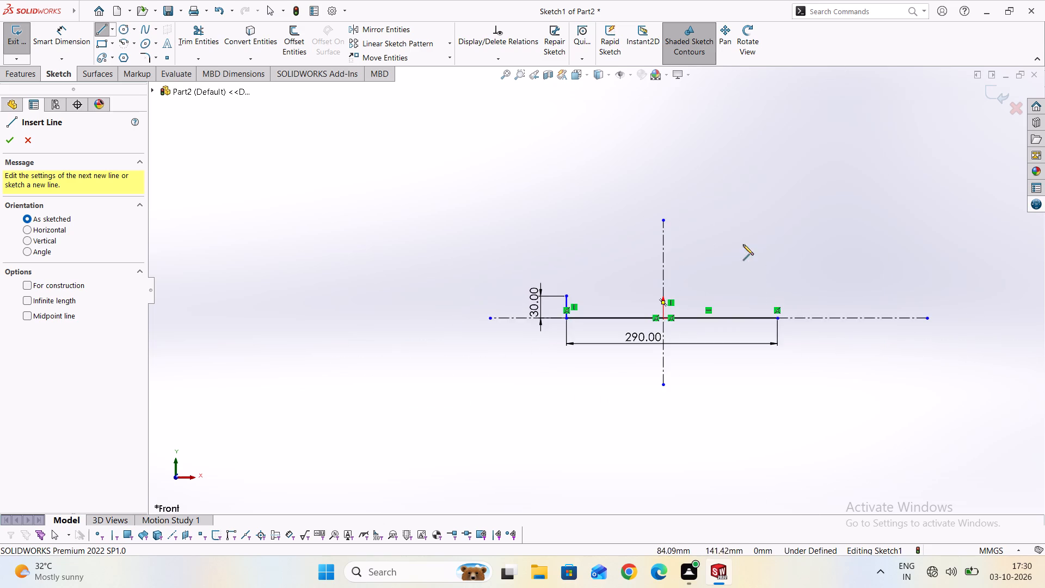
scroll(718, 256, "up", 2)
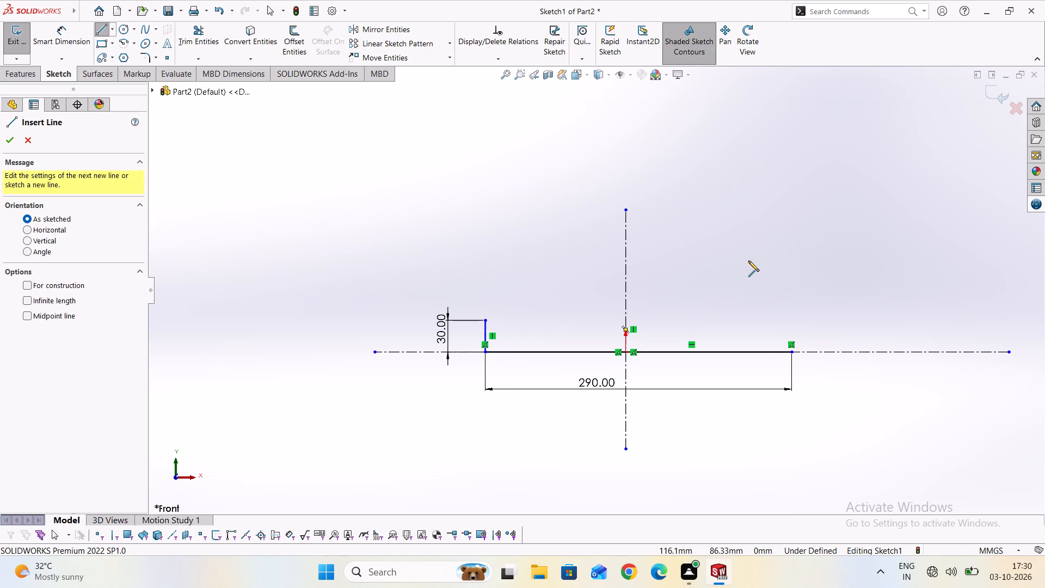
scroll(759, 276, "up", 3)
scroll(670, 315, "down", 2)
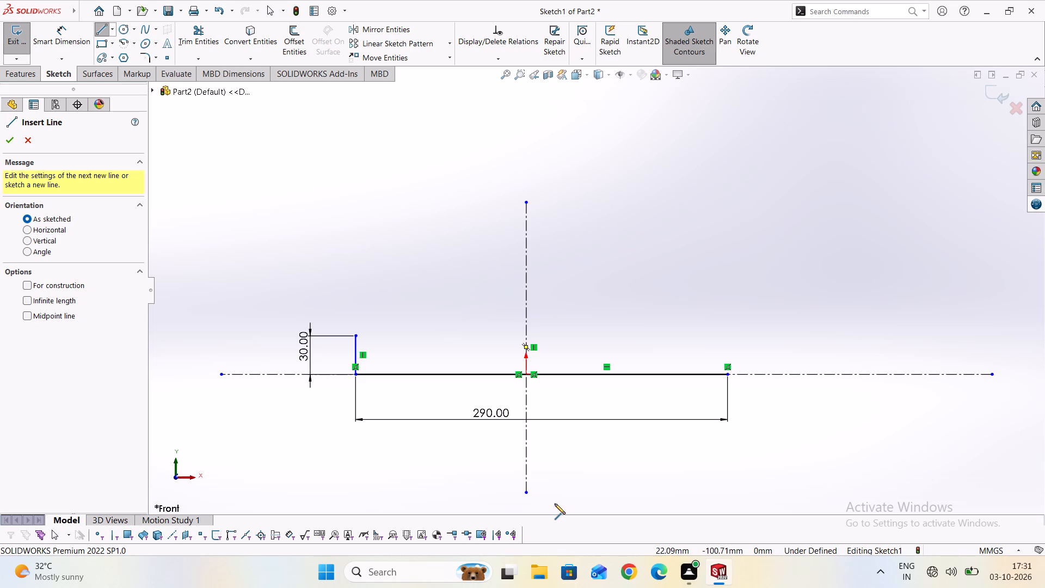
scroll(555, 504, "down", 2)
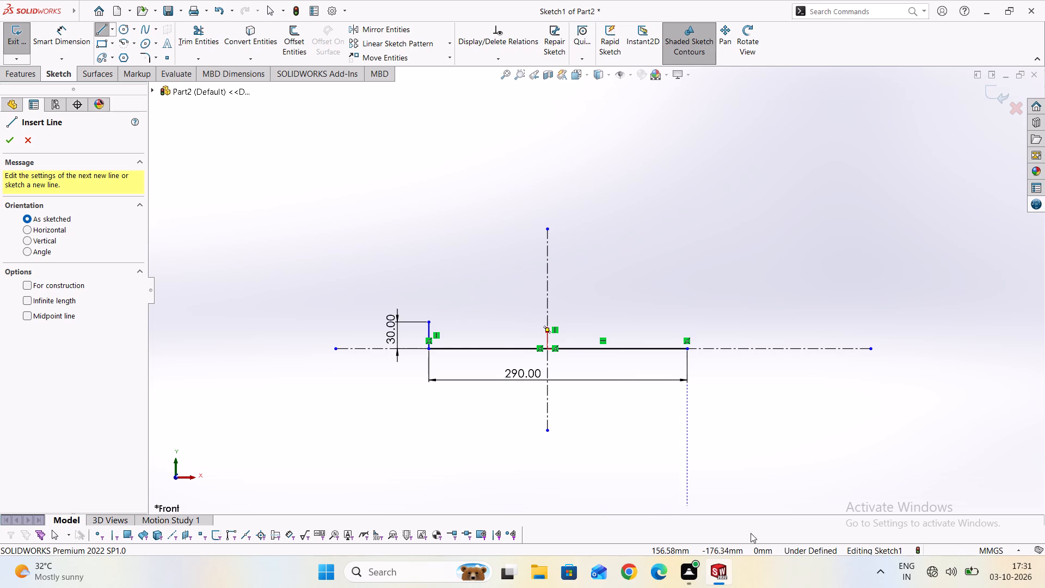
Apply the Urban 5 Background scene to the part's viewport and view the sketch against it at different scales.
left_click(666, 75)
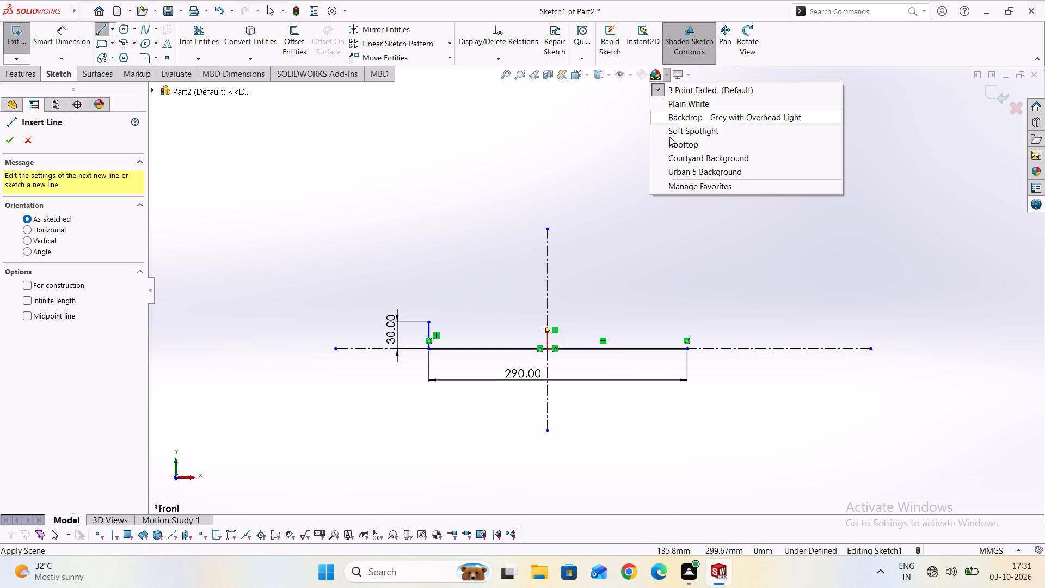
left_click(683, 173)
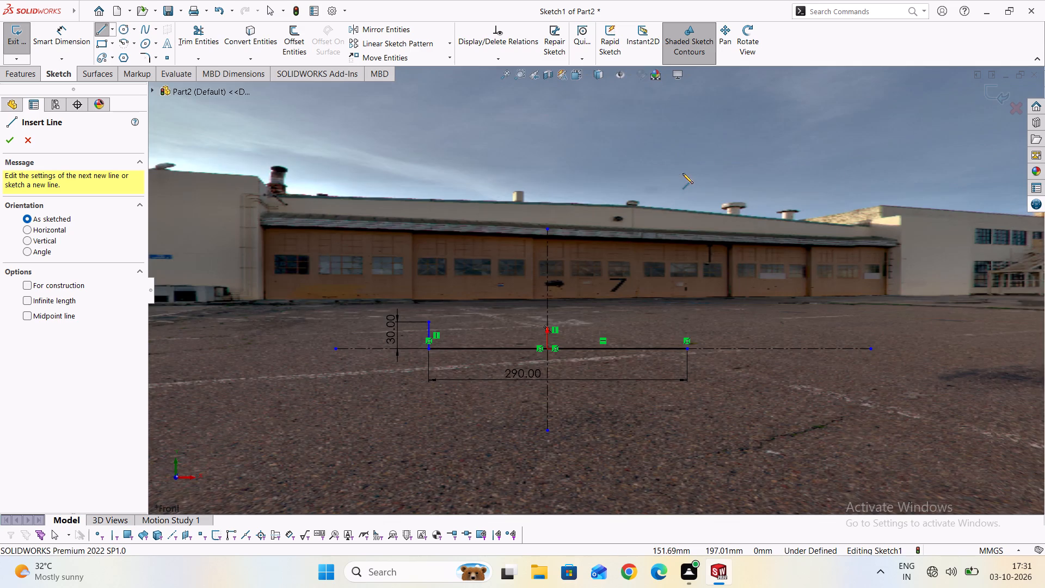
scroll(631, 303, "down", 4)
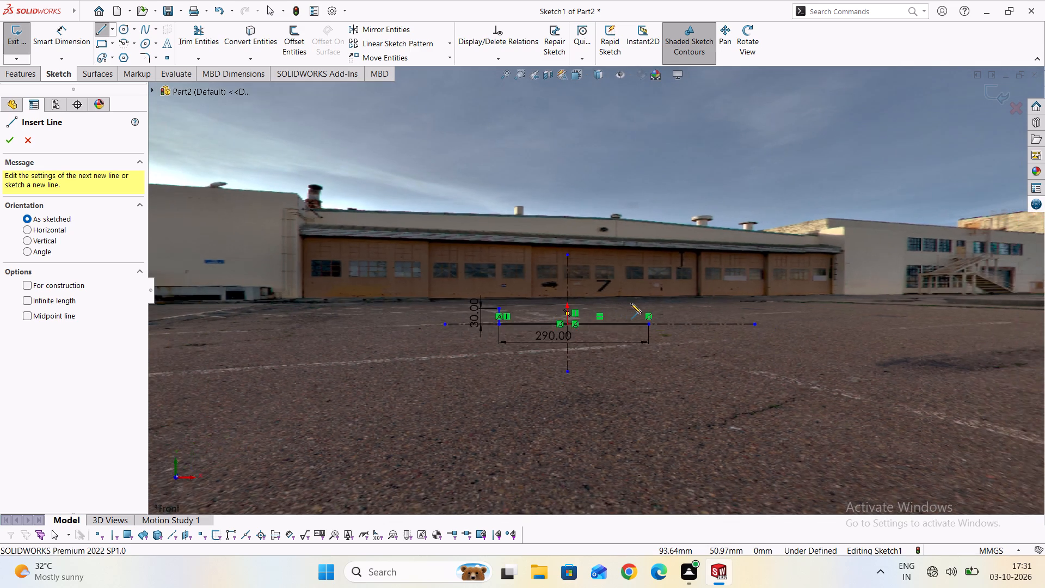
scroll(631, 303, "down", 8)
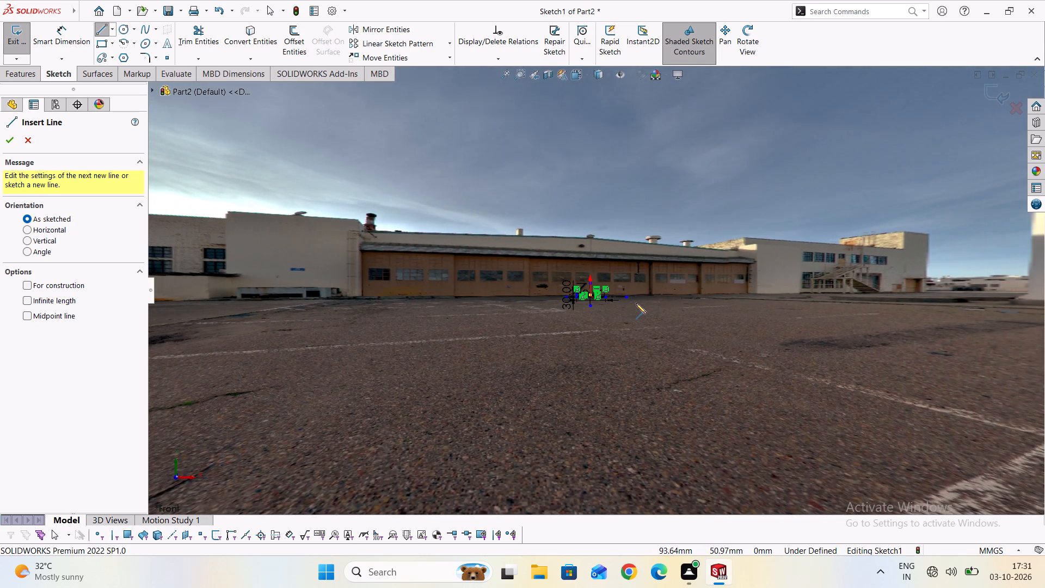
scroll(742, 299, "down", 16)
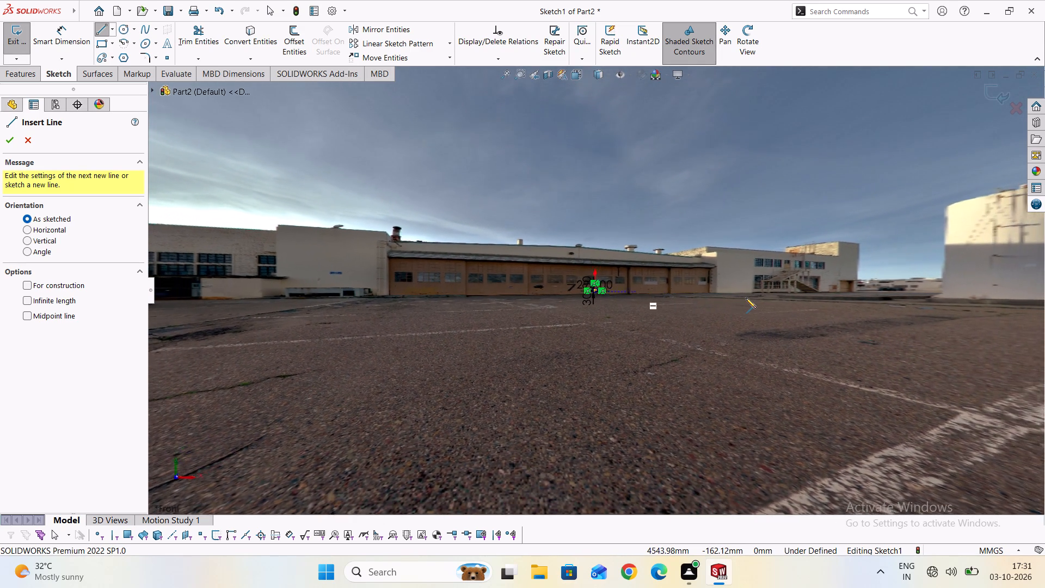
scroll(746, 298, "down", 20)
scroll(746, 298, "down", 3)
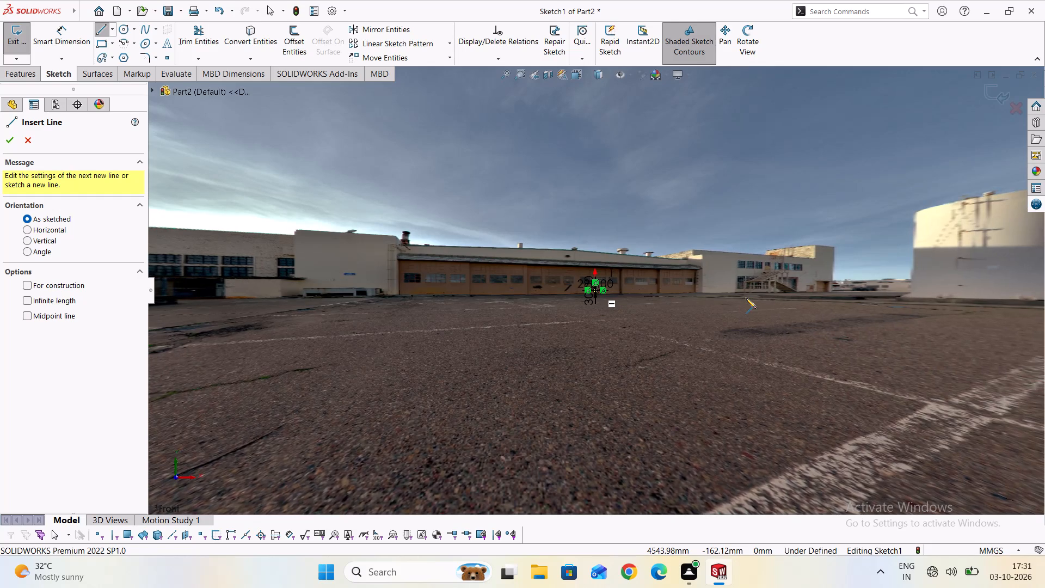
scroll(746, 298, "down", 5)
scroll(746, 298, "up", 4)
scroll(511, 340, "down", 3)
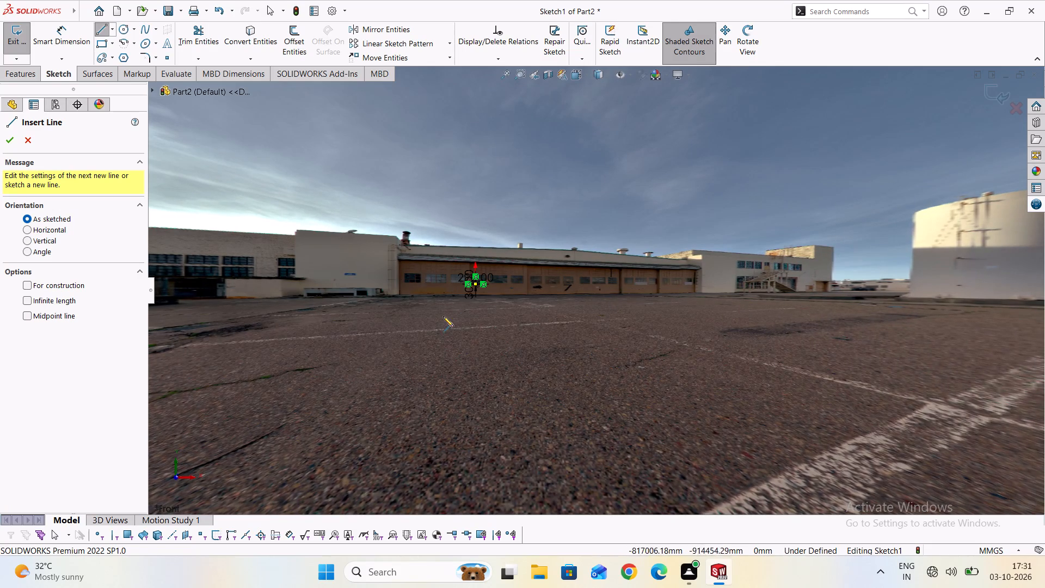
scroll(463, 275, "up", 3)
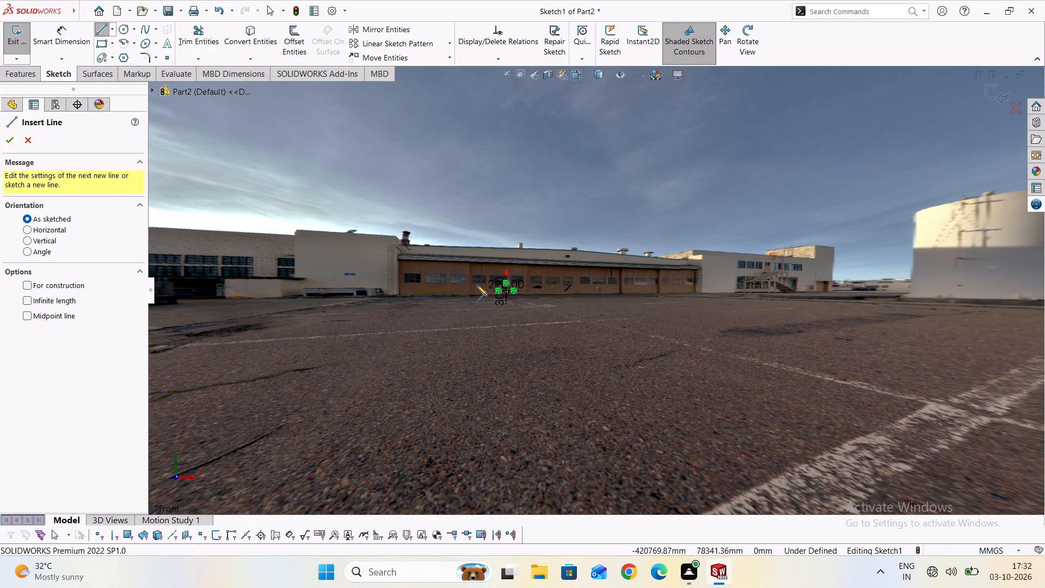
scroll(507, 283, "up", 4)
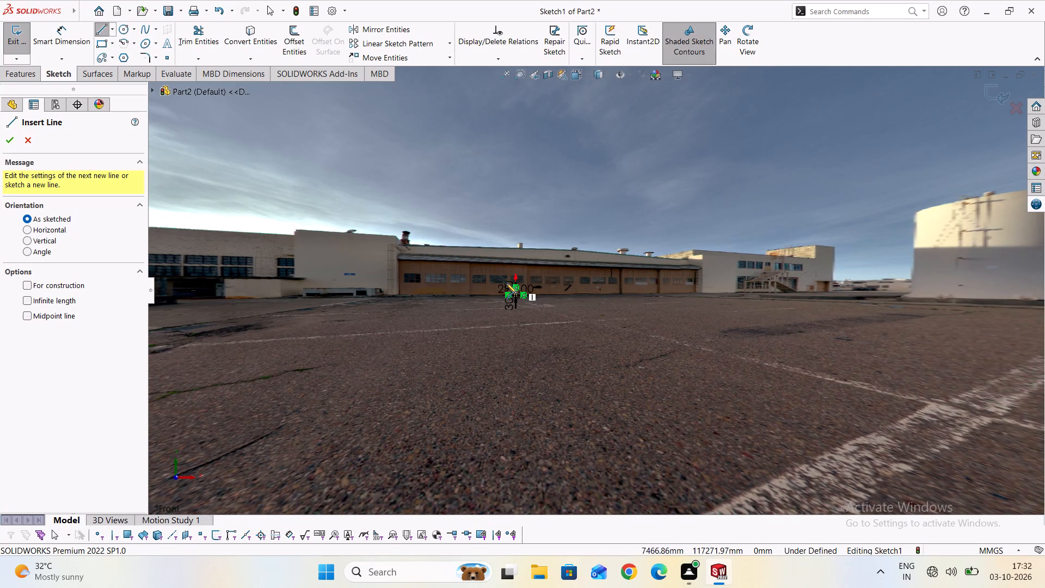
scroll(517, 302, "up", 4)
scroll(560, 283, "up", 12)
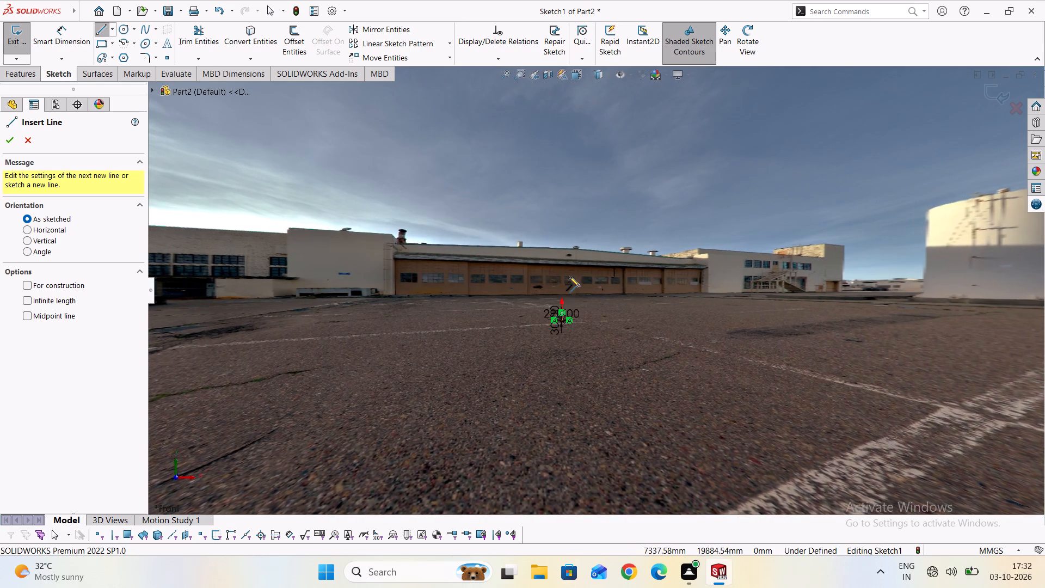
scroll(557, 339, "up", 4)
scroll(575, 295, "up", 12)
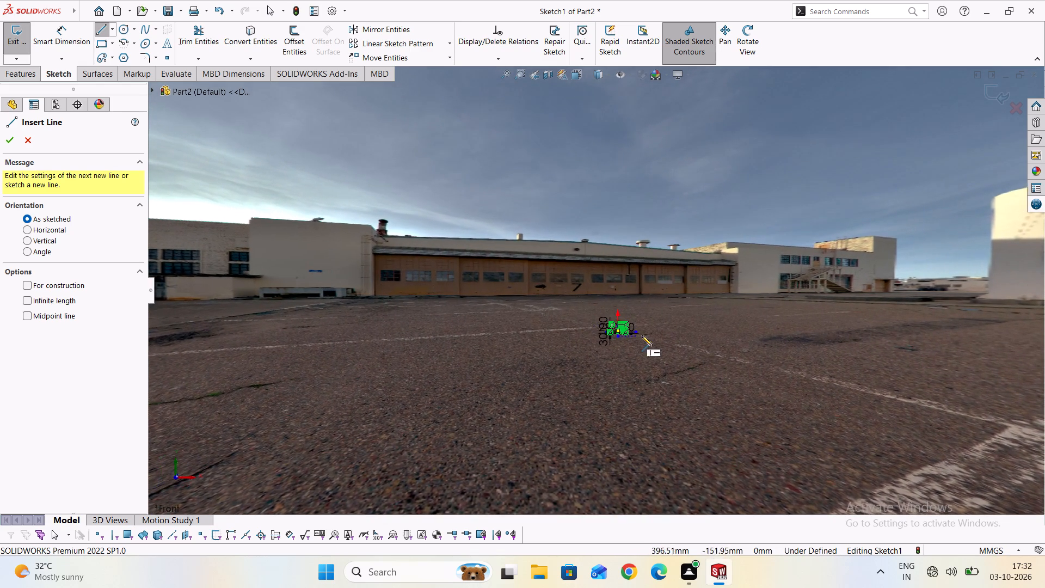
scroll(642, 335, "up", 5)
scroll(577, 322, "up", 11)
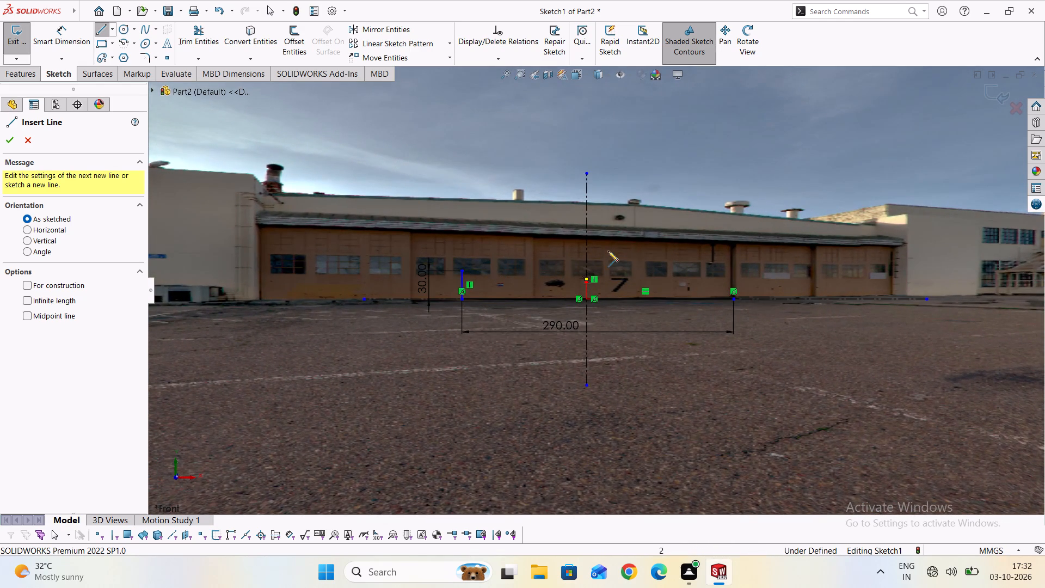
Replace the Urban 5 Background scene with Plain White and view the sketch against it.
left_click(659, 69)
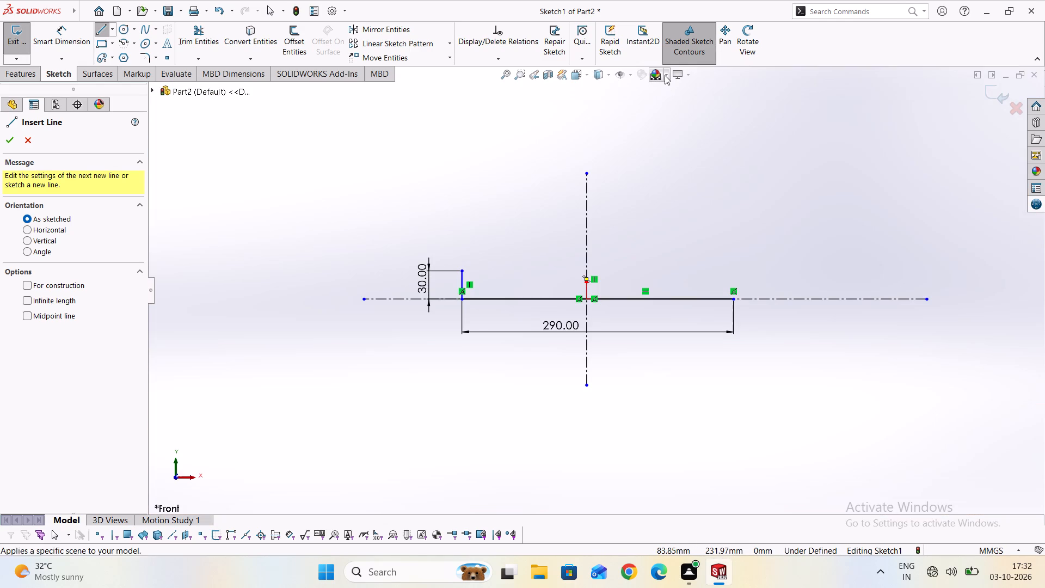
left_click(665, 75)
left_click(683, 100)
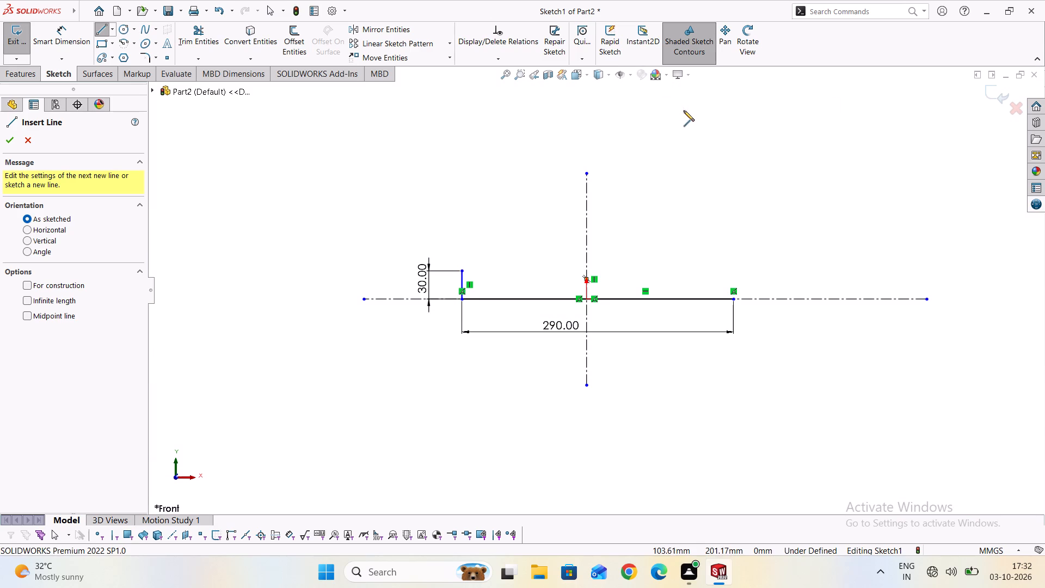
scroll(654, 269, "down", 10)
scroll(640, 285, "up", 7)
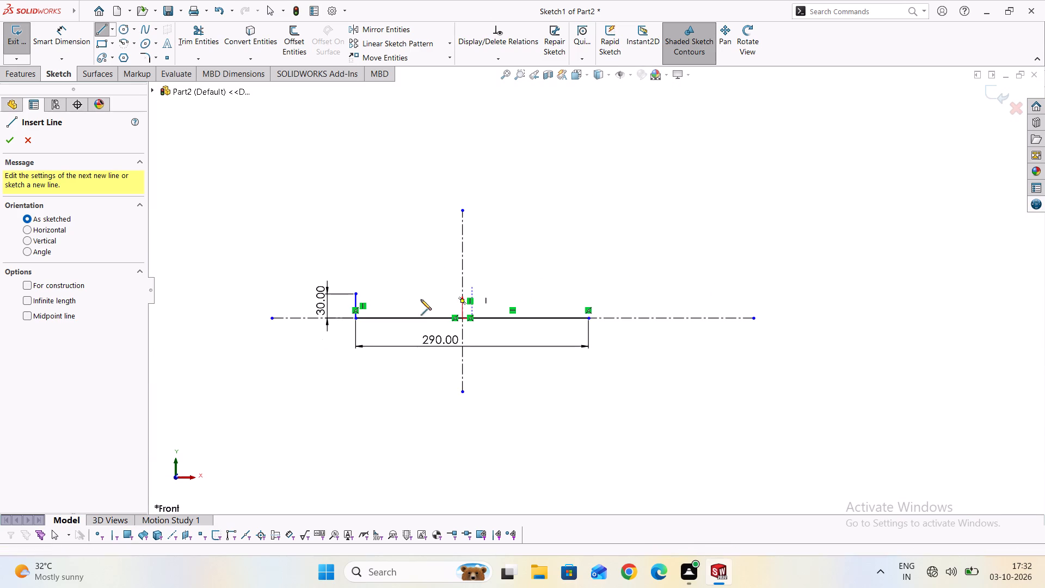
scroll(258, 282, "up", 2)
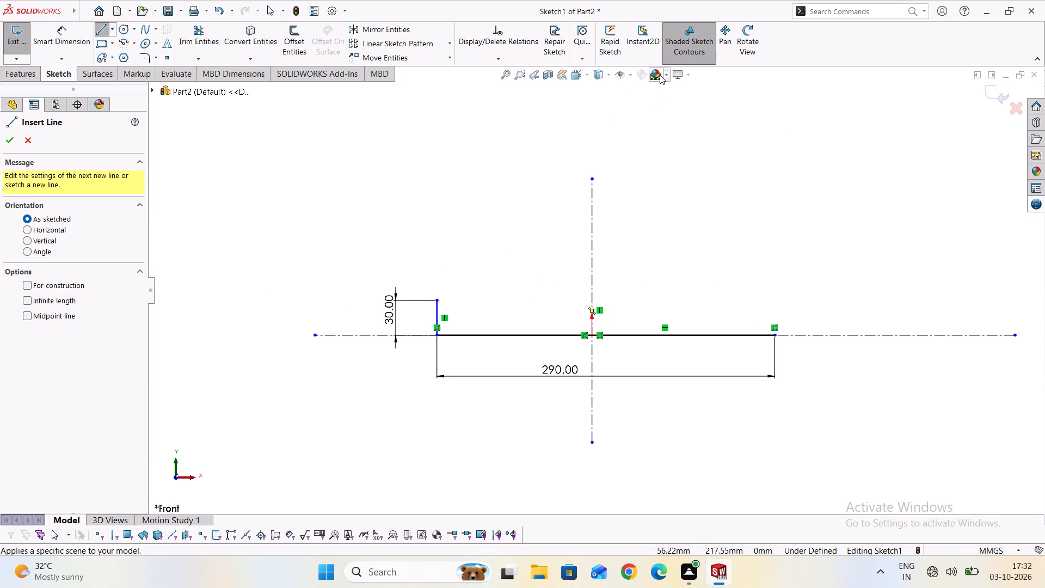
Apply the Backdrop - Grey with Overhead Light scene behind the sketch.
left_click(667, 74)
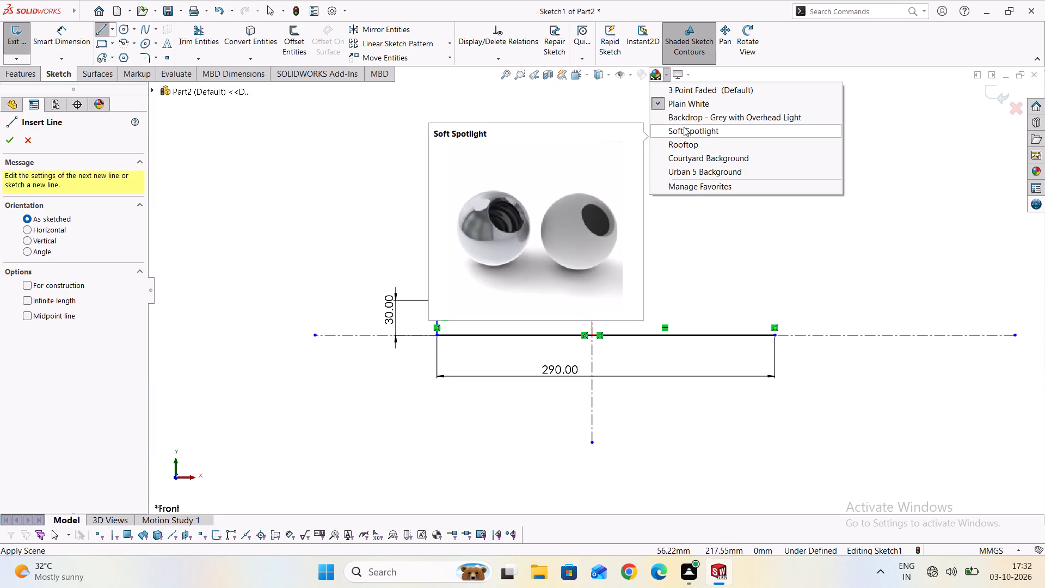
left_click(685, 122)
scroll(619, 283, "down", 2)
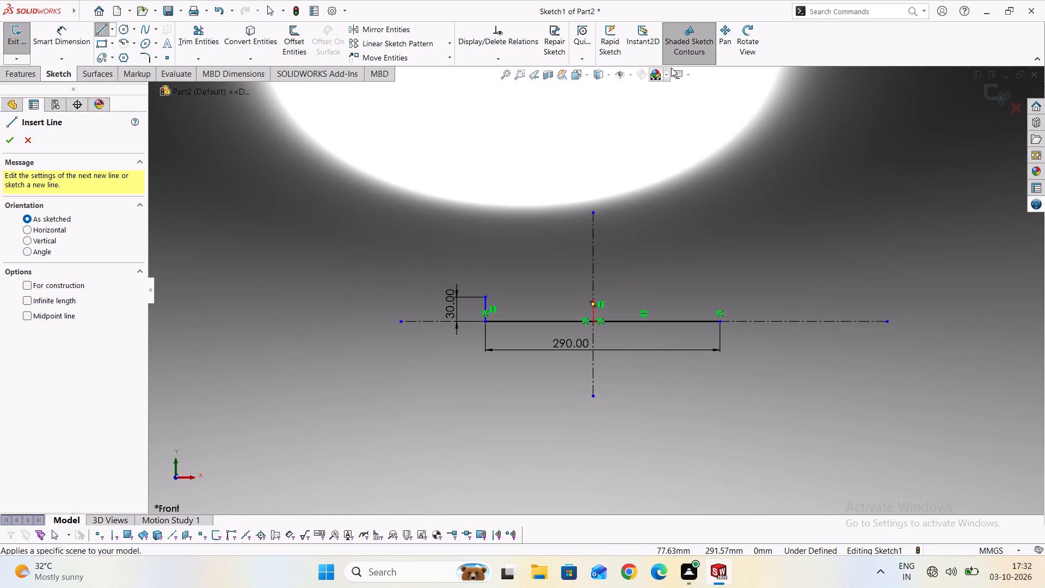
Apply the Rooftop scene behind the sketch.
left_click(665, 78)
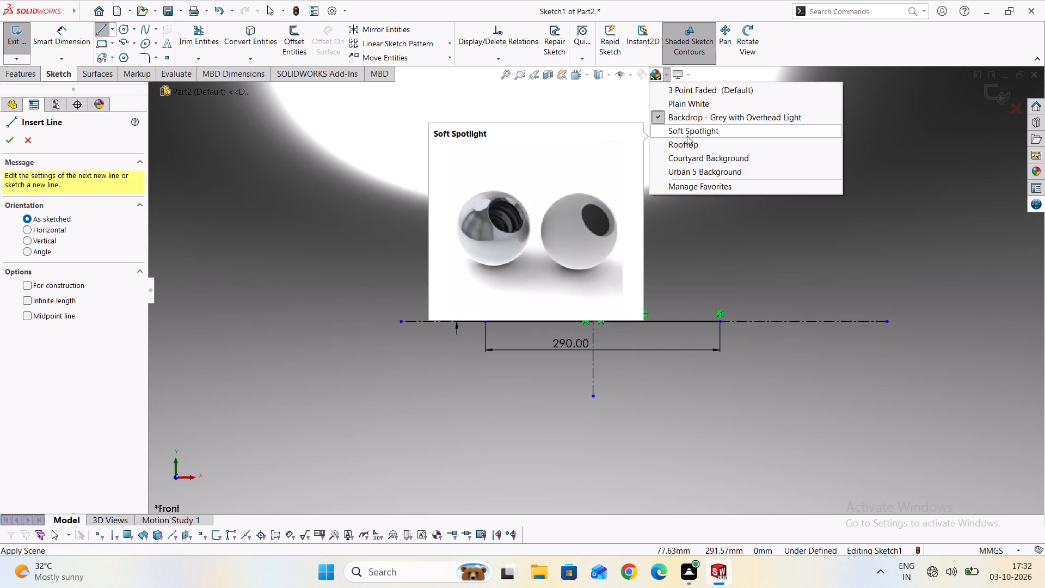
left_click(688, 138)
scroll(660, 259, "down", 8)
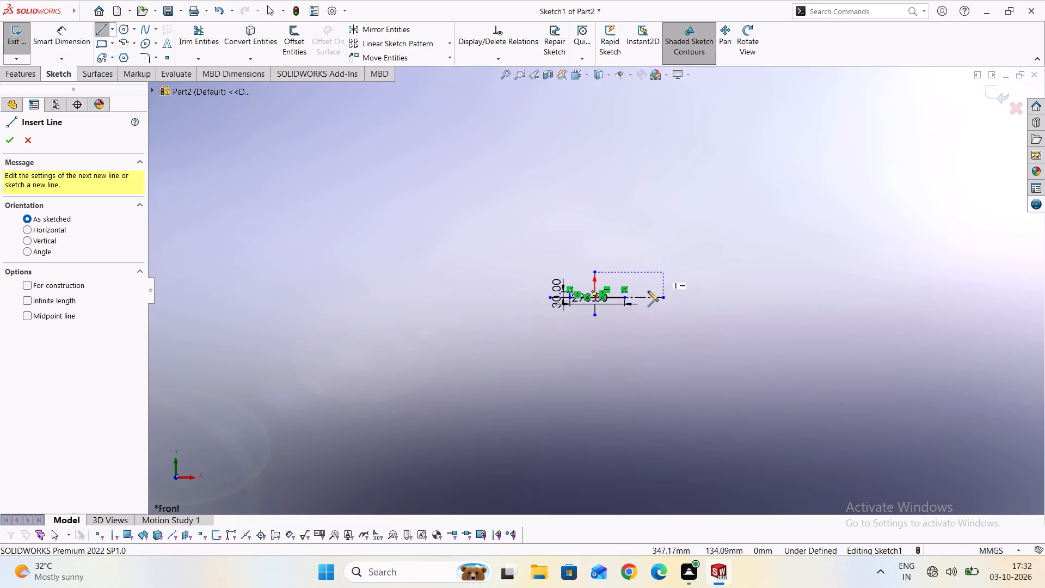
scroll(587, 274, "up", 2)
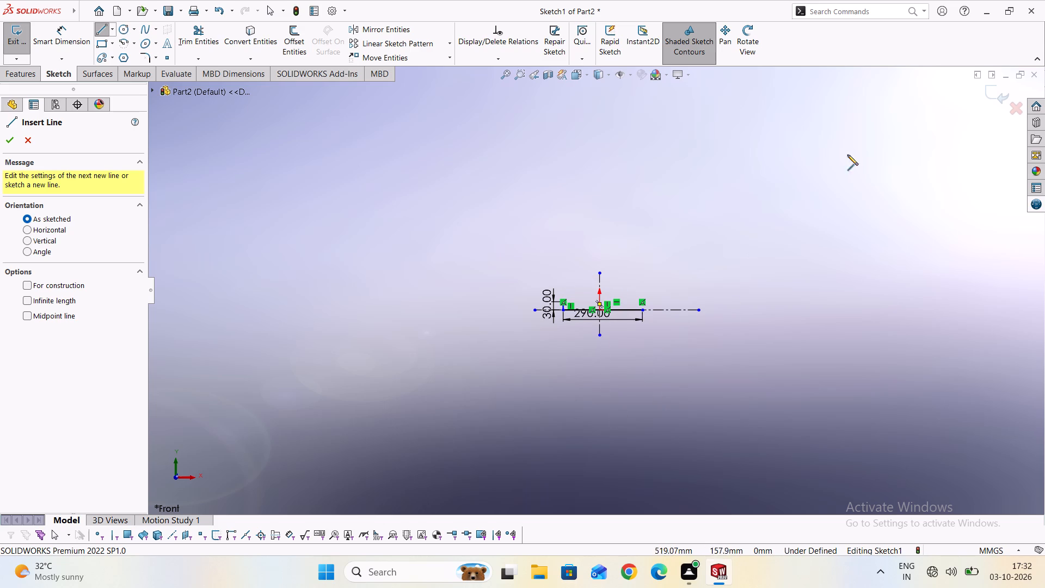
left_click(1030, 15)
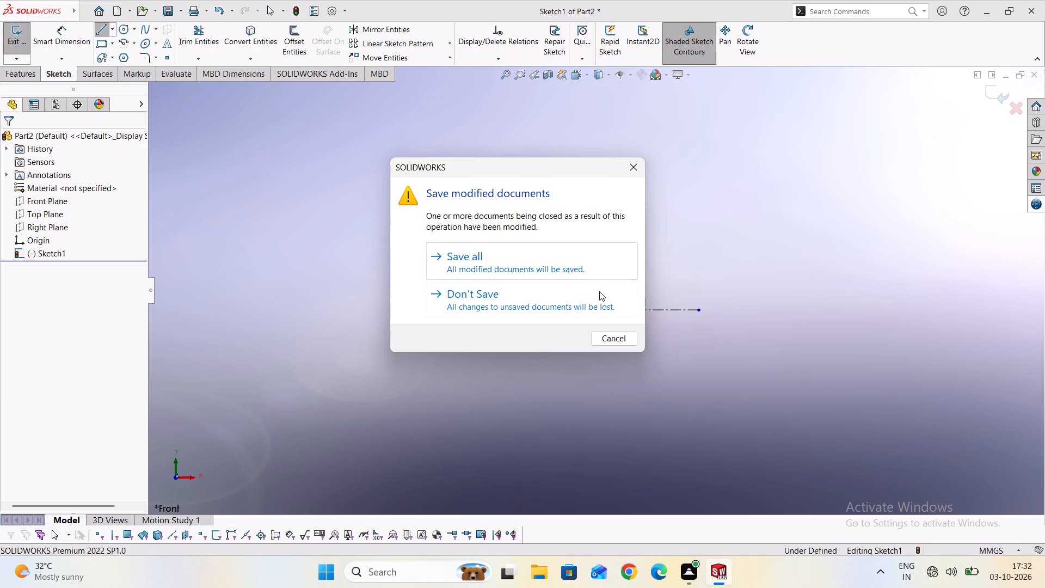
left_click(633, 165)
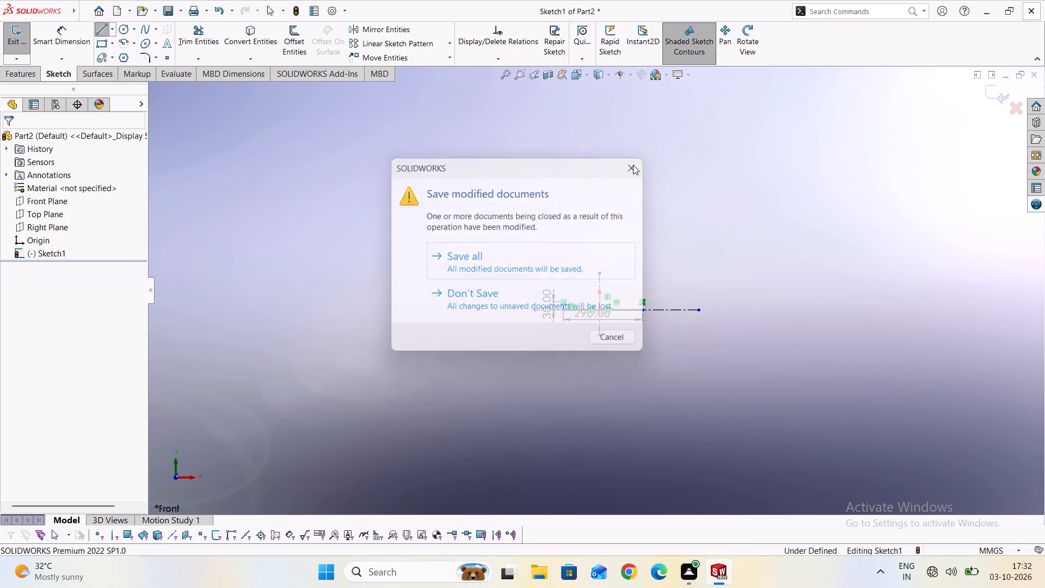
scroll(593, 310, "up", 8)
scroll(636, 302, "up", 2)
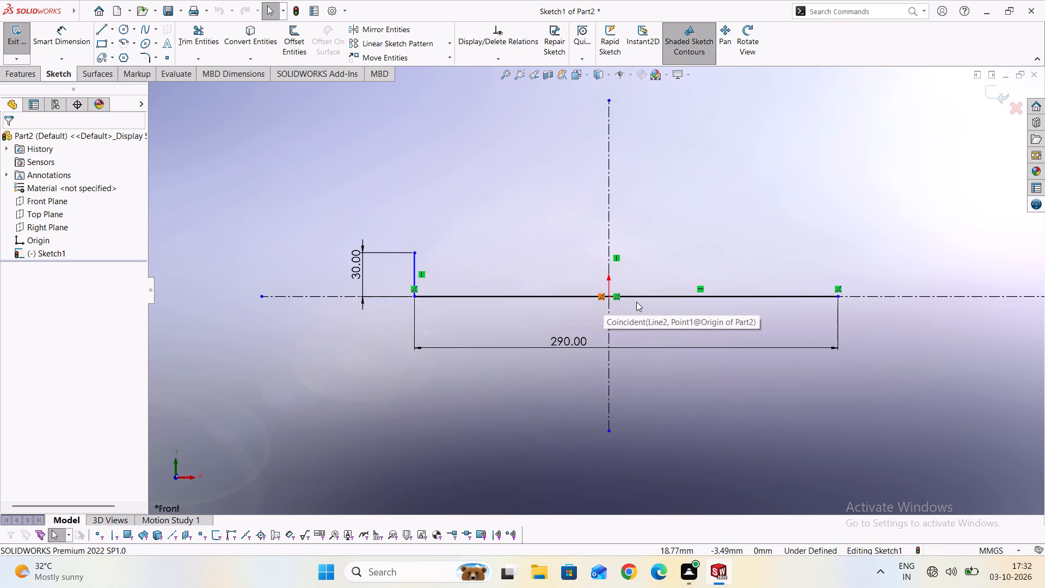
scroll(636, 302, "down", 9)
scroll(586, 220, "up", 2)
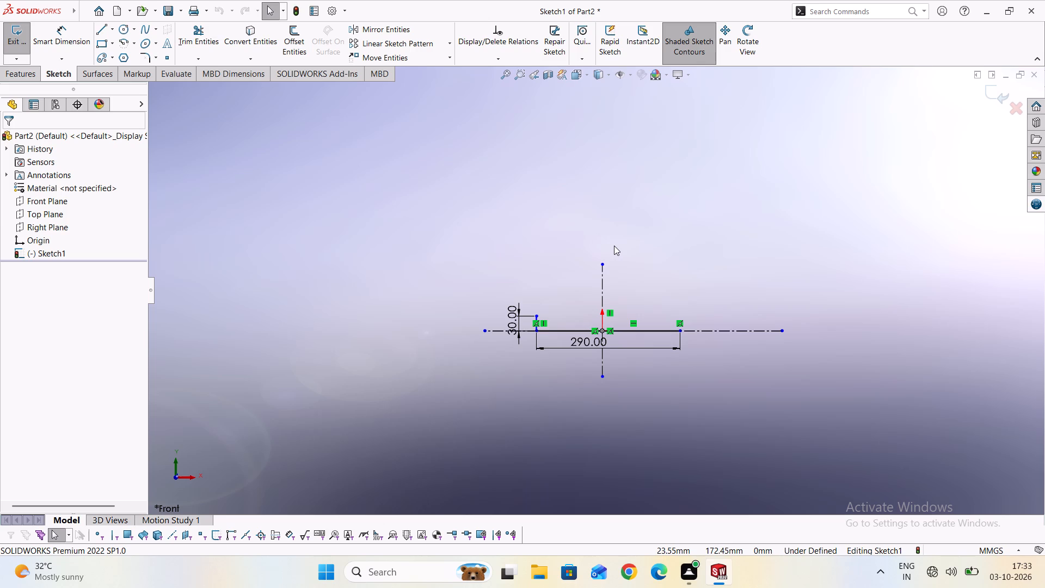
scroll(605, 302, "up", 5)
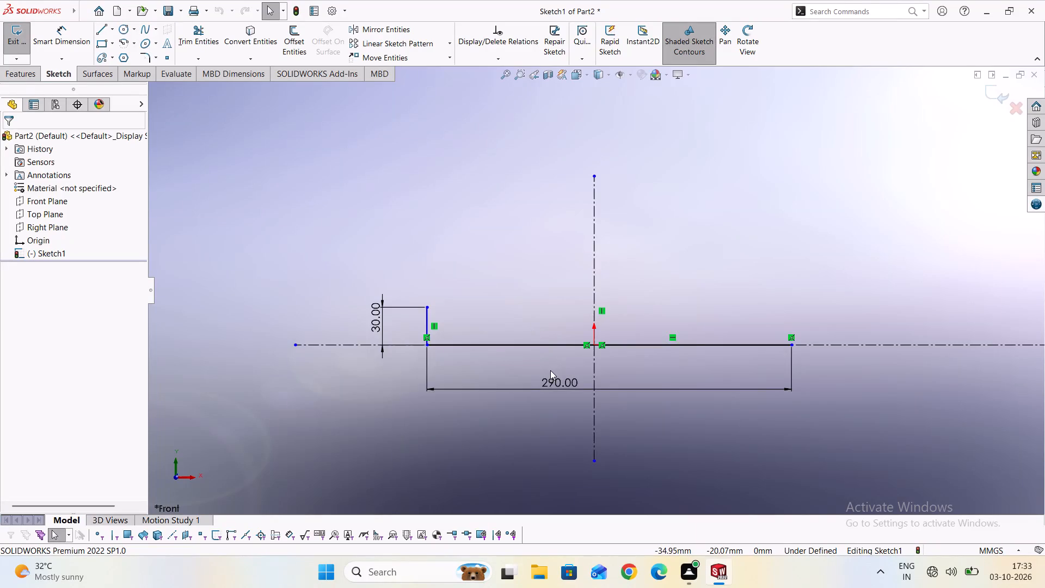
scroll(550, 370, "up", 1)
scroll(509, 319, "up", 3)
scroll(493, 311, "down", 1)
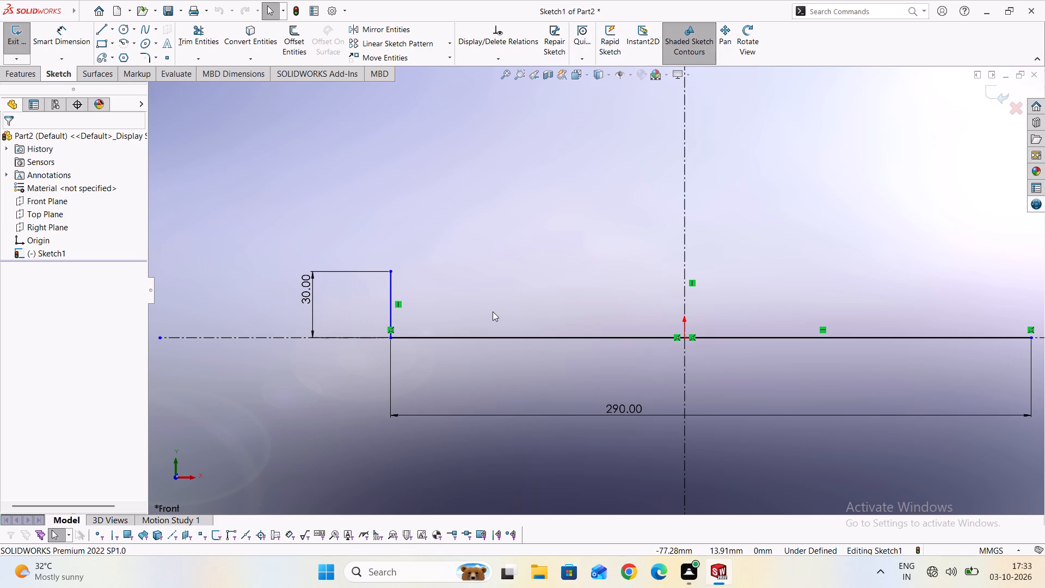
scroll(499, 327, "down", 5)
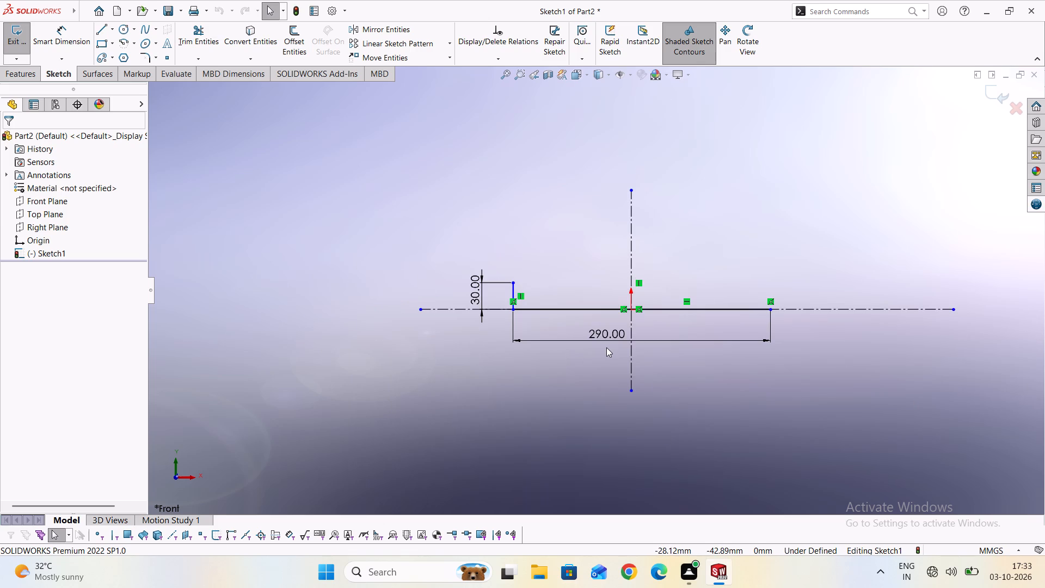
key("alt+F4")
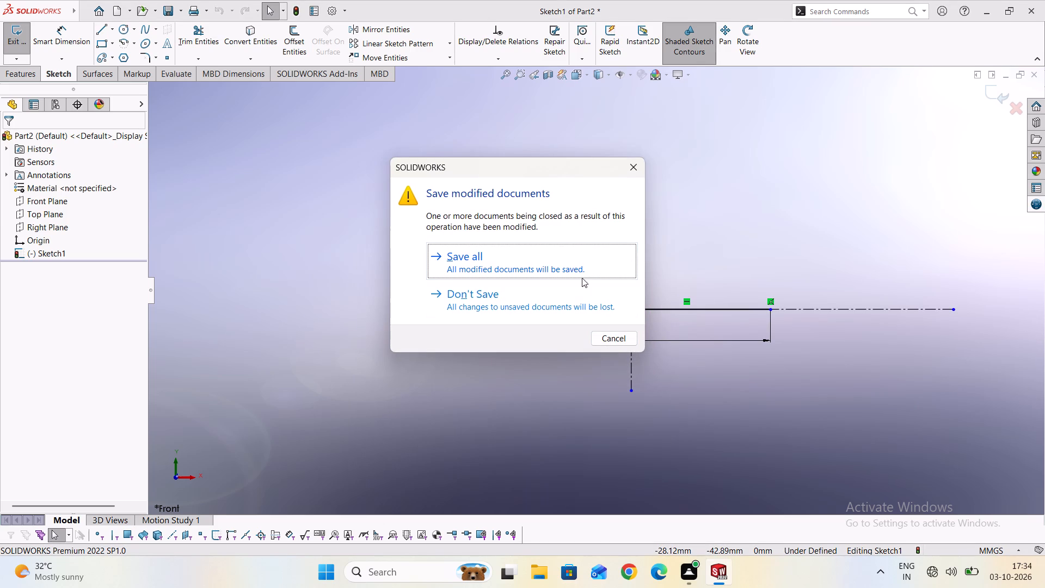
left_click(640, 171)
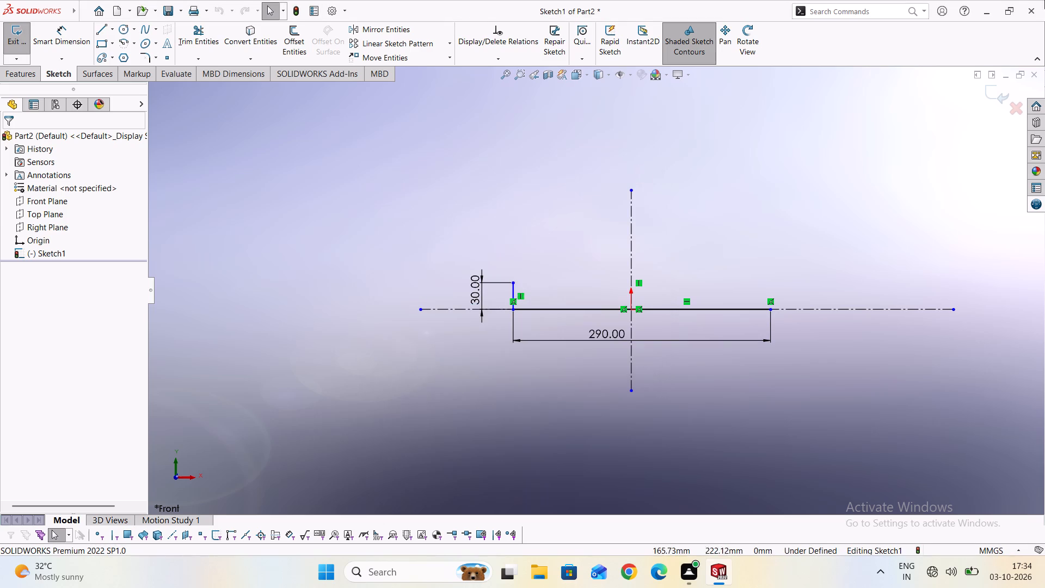
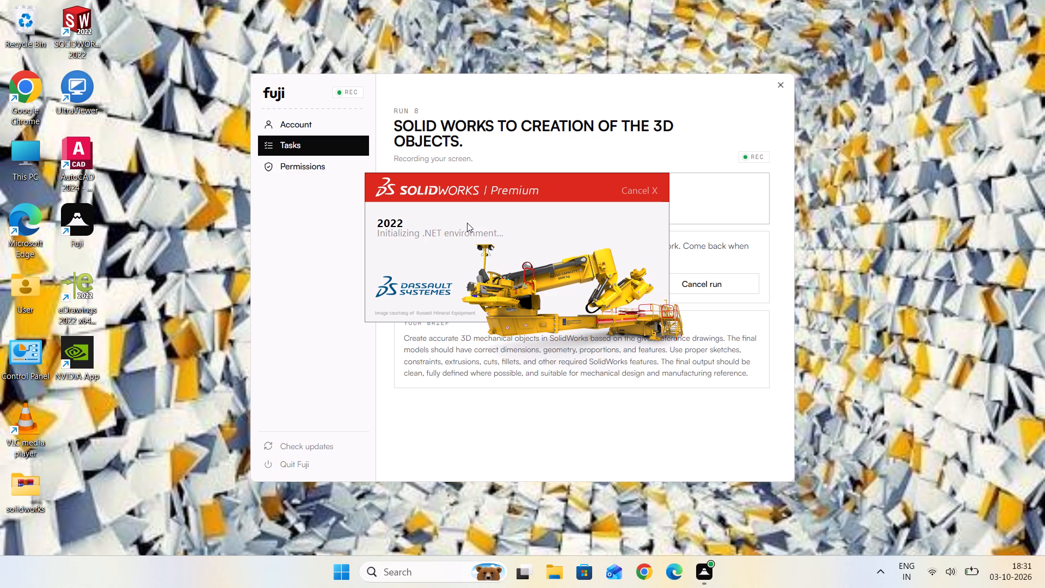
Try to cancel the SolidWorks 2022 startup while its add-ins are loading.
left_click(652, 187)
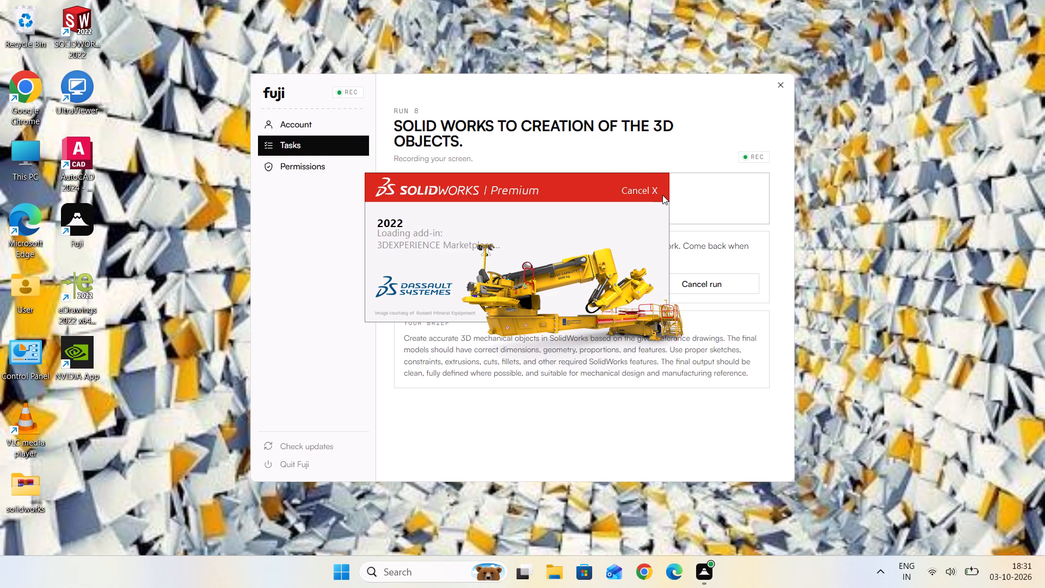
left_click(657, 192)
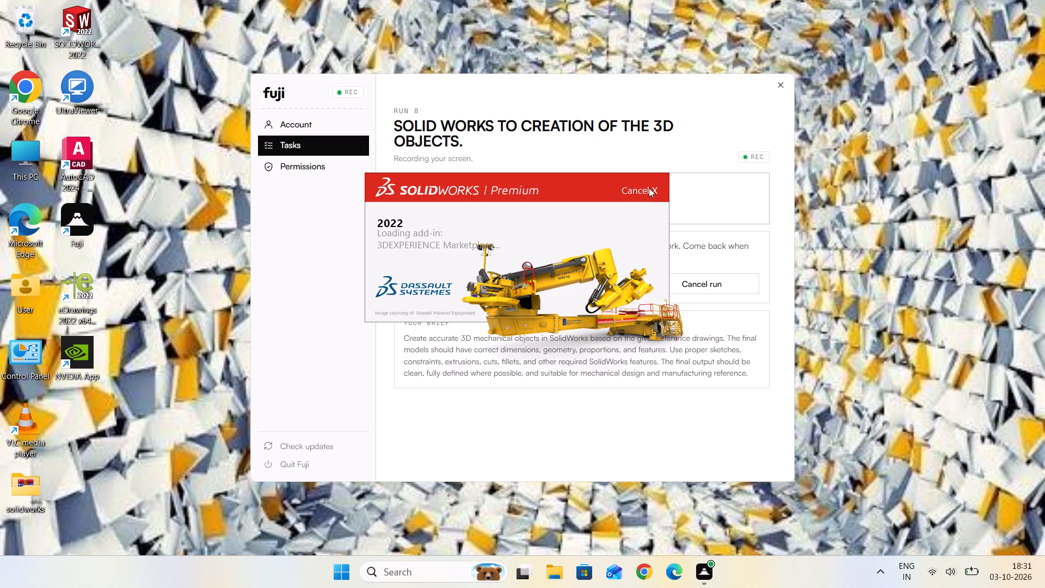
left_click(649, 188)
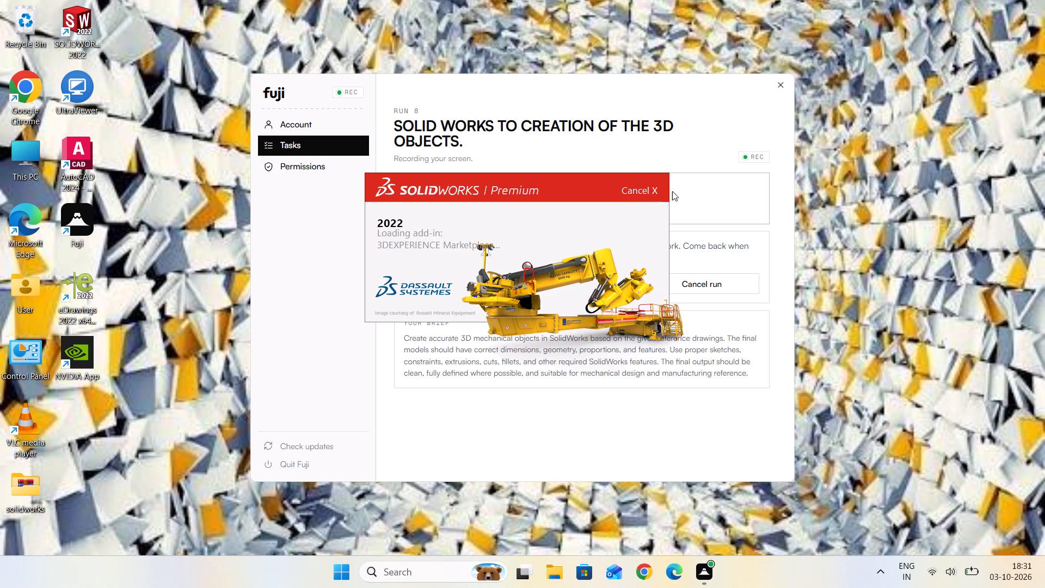
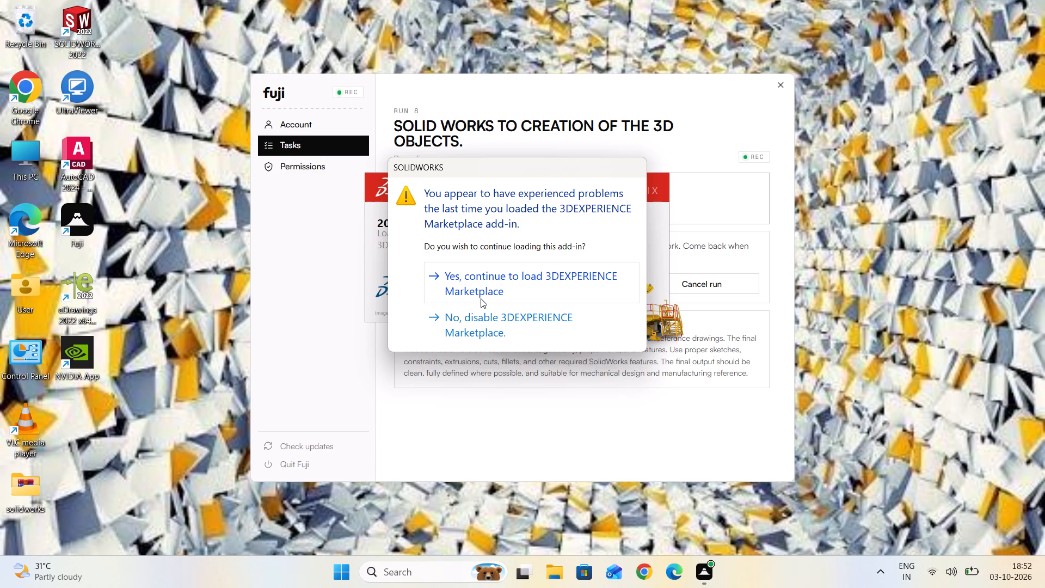
Continue loading the 3DEXPERIENCE Marketplace add-in.
left_click(500, 284)
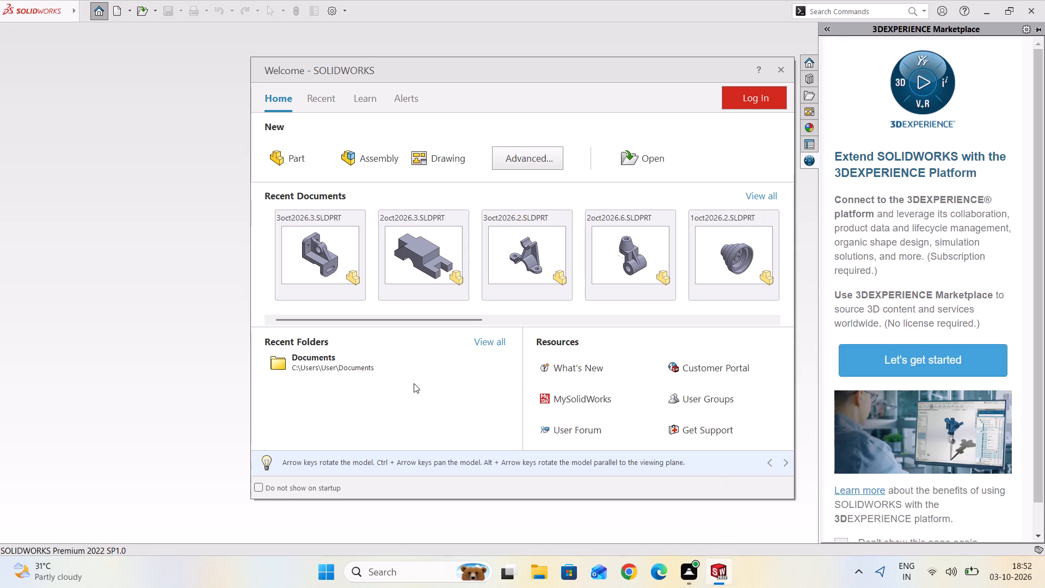
Dismiss the welcome window and create a new part document.
left_click(781, 76)
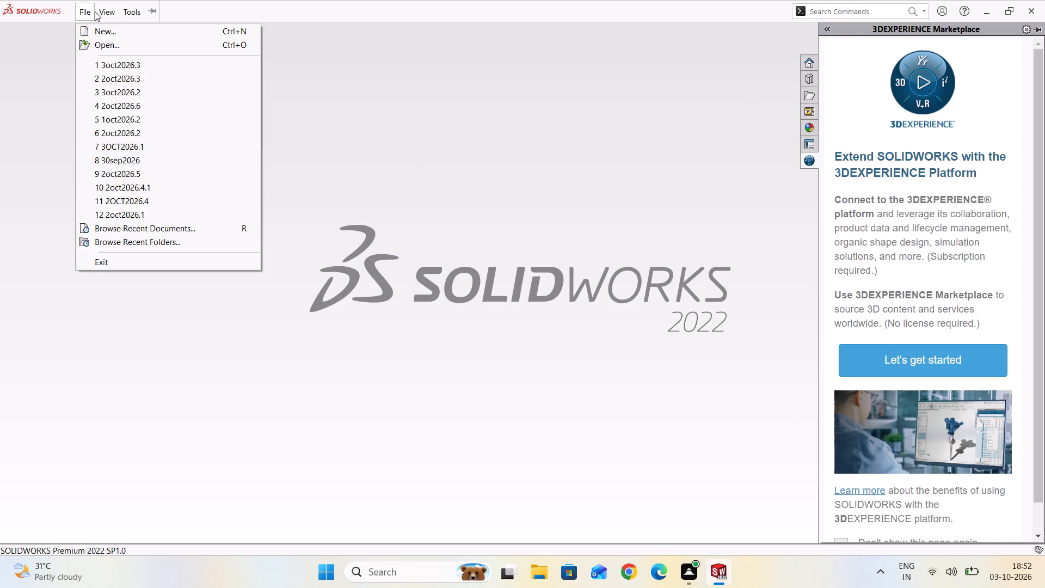
left_click(93, 33)
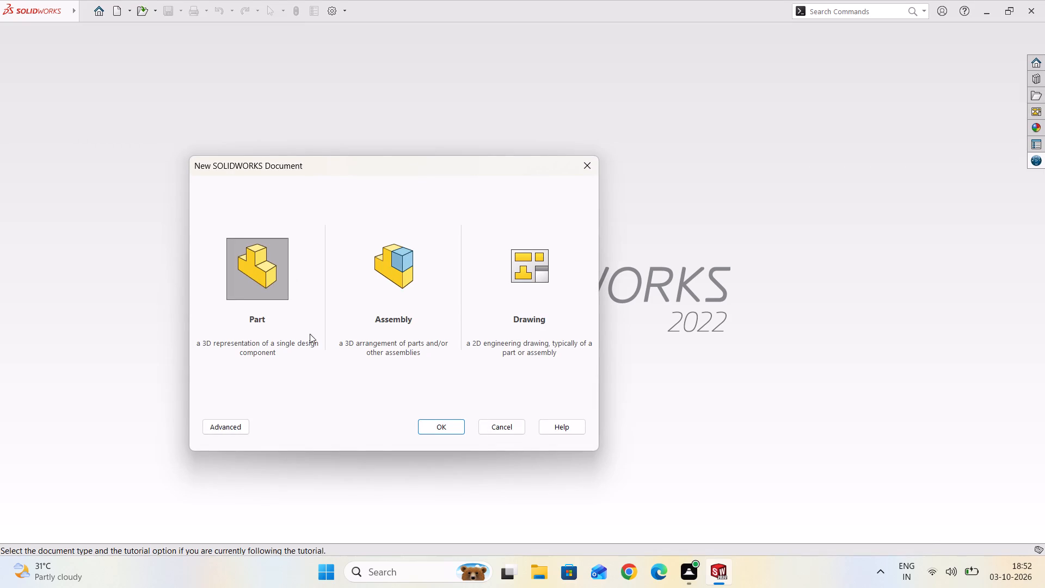
double_click(249, 295)
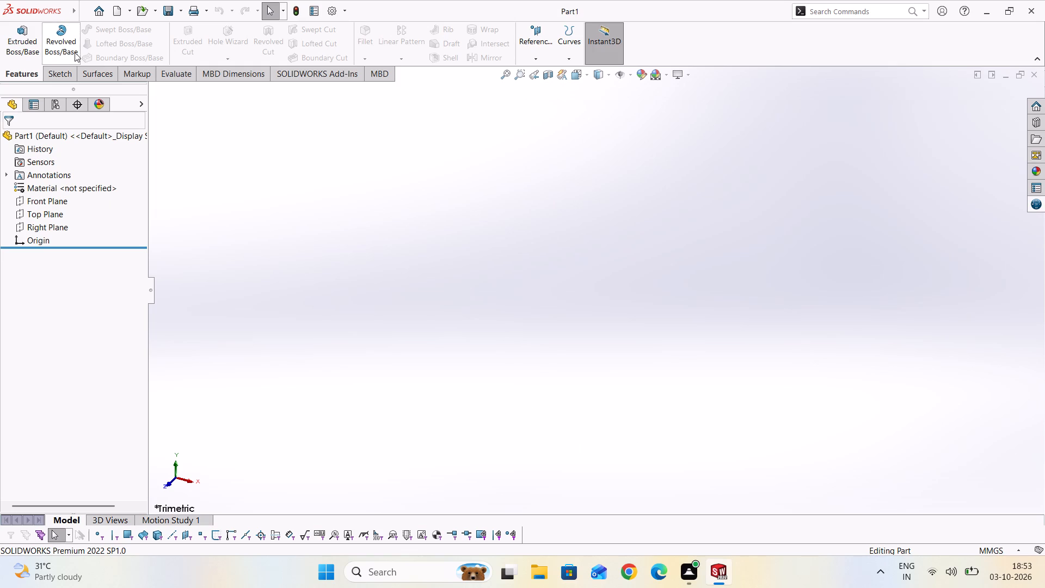
Start a sketch on the Front Plane and draw a horizontal centerline about 135 mm long through the origin.
left_click(67, 70)
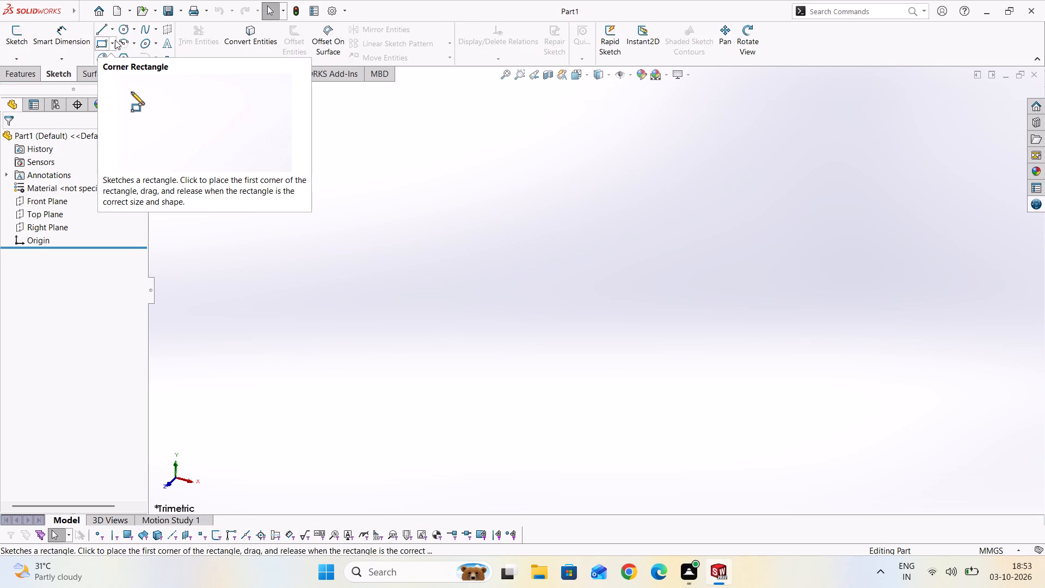
left_click(115, 34)
left_click(120, 55)
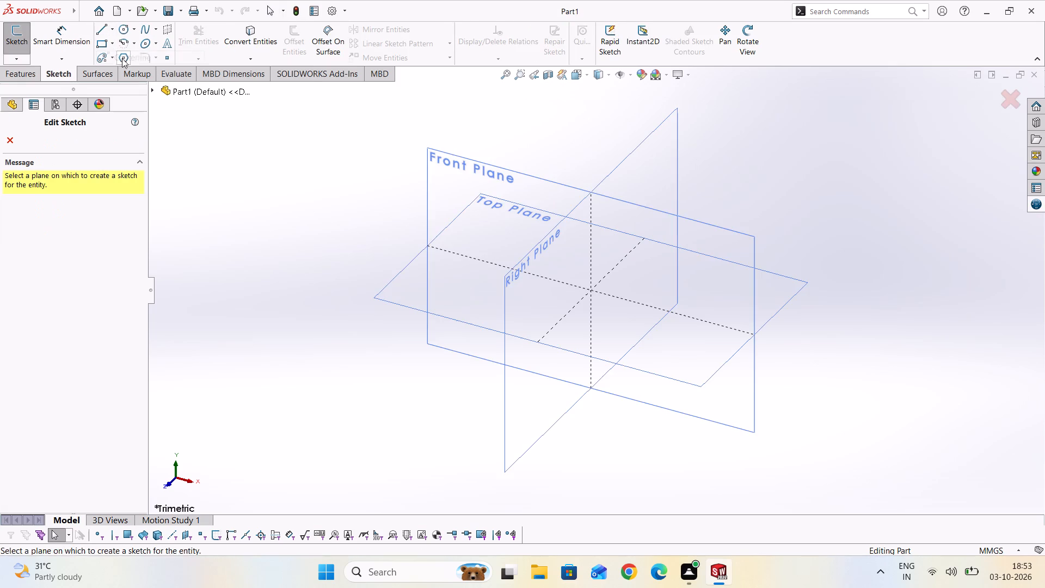
left_click(496, 174)
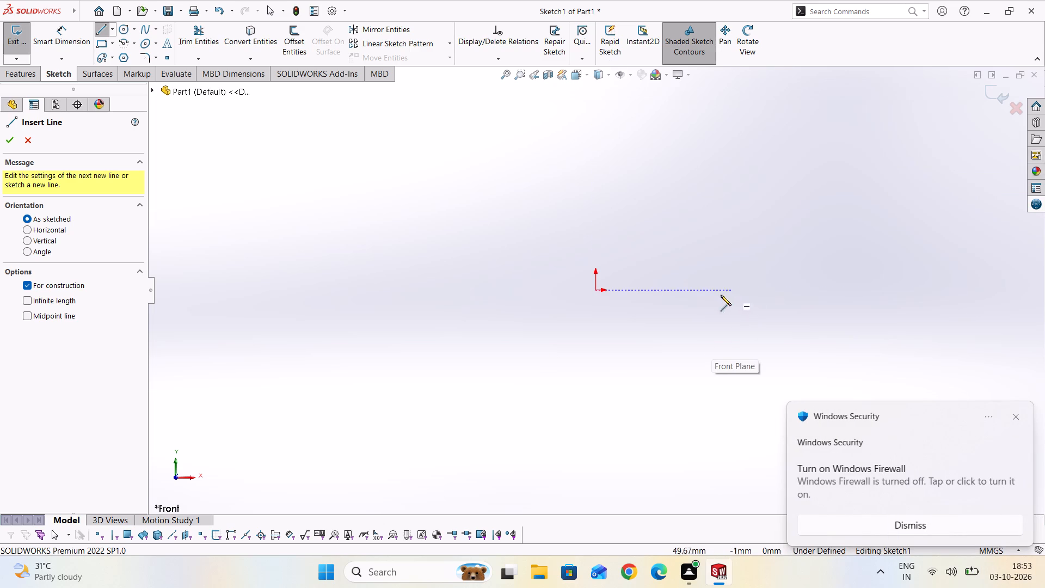
left_click(755, 289)
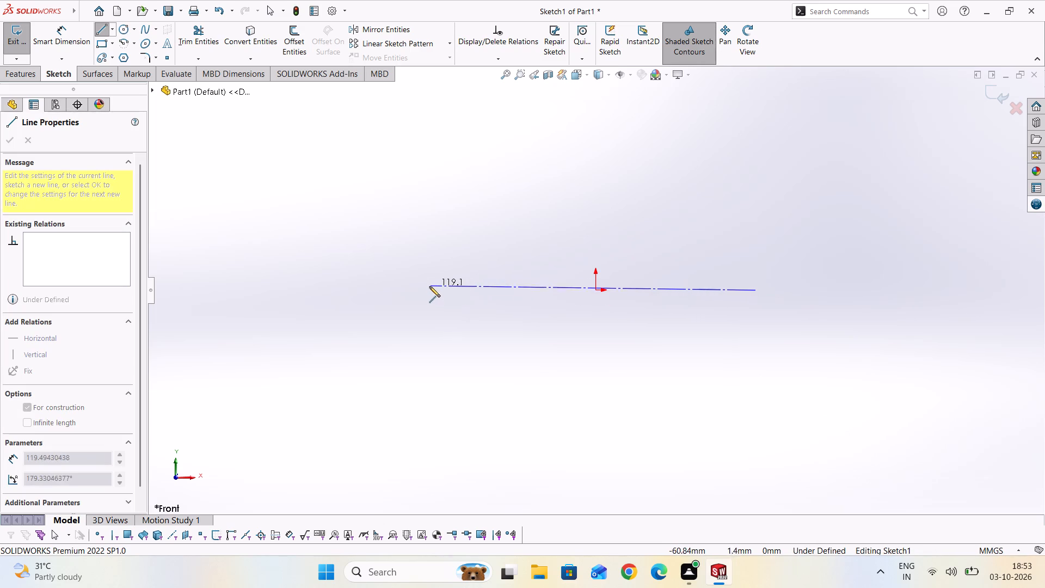
left_click(387, 287)
key("Escape")
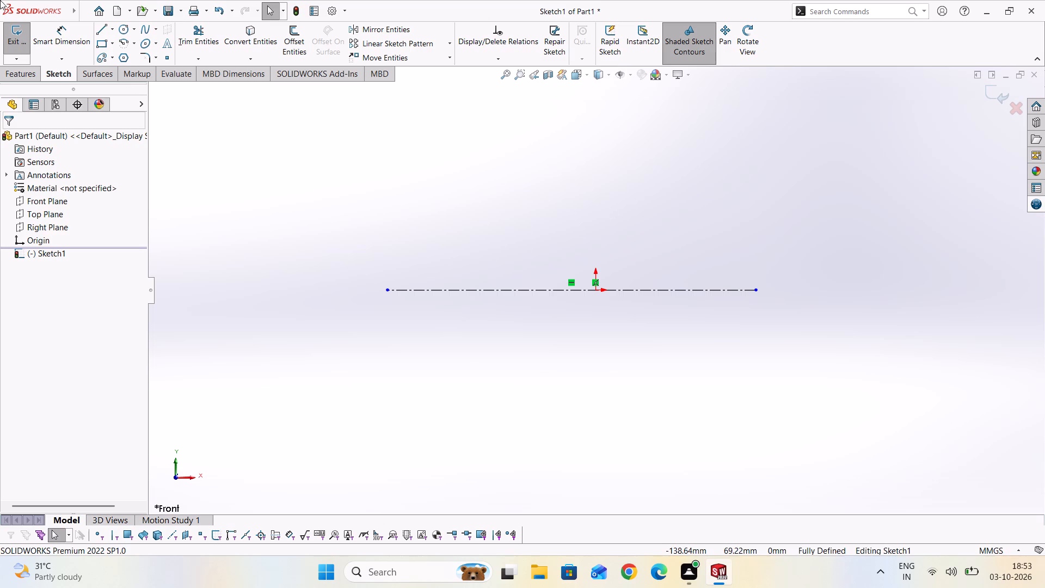
Draw a vertical centerline about 126 mm long through the origin, crossing the horizontal centerline.
left_click(113, 33)
left_click(117, 59)
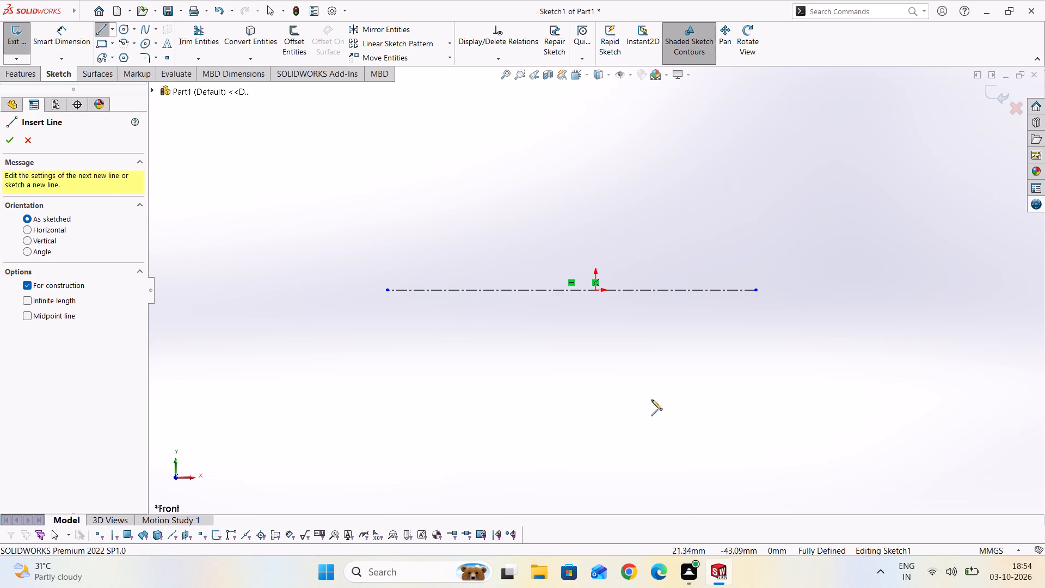
left_click(597, 451)
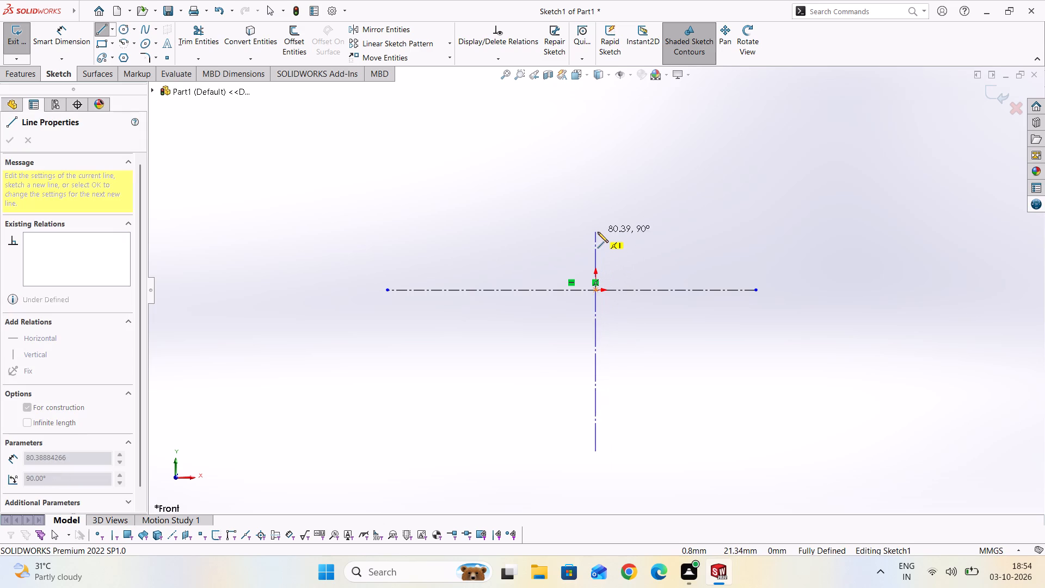
left_click(594, 108)
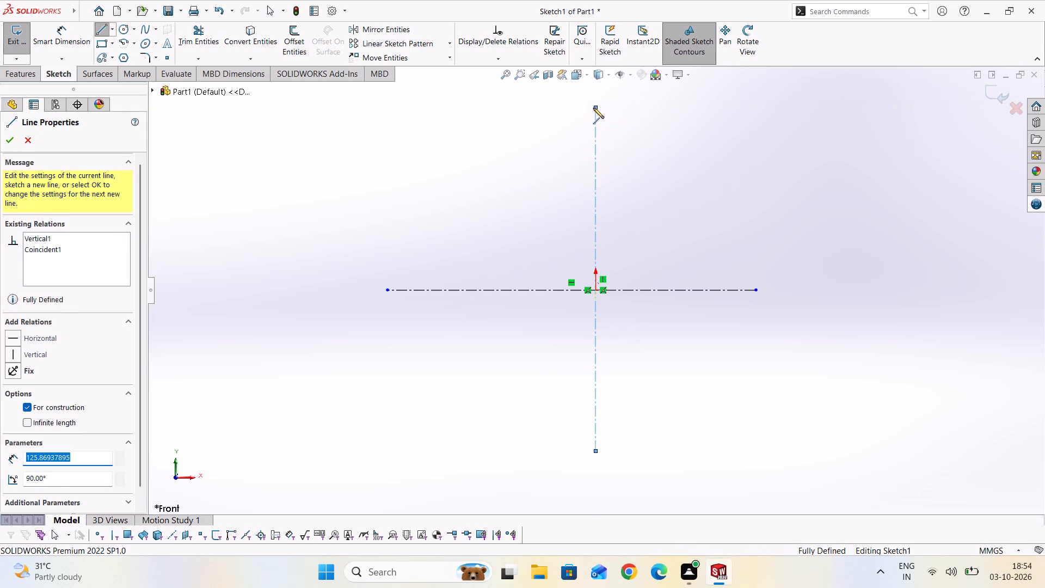
key("Escape")
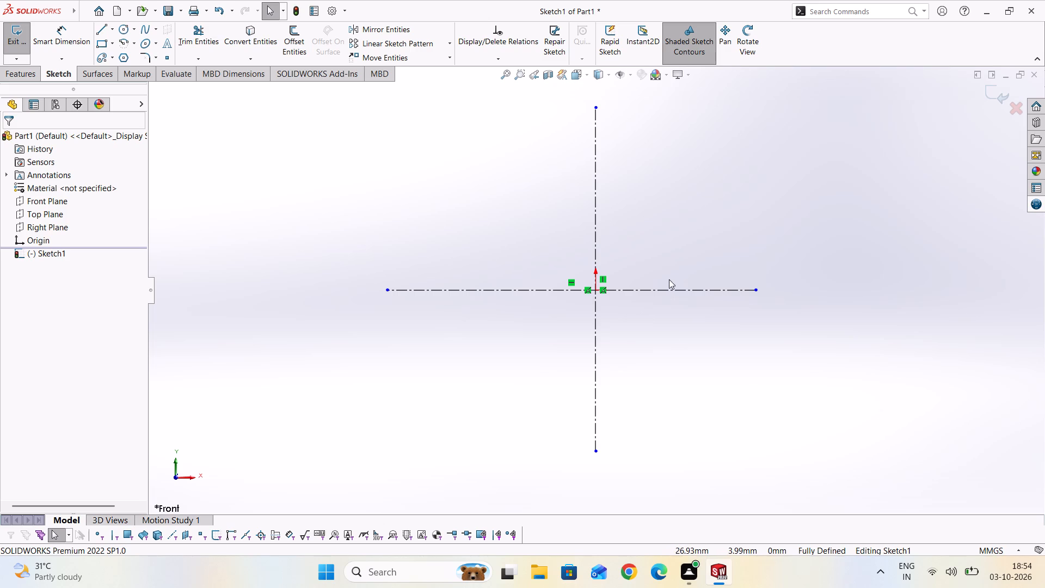
Sketch a vertical solid line about 9.5 mm long, rising from the horizontal centerline about 47 mm left of the origin.
scroll(669, 279, "up", 2)
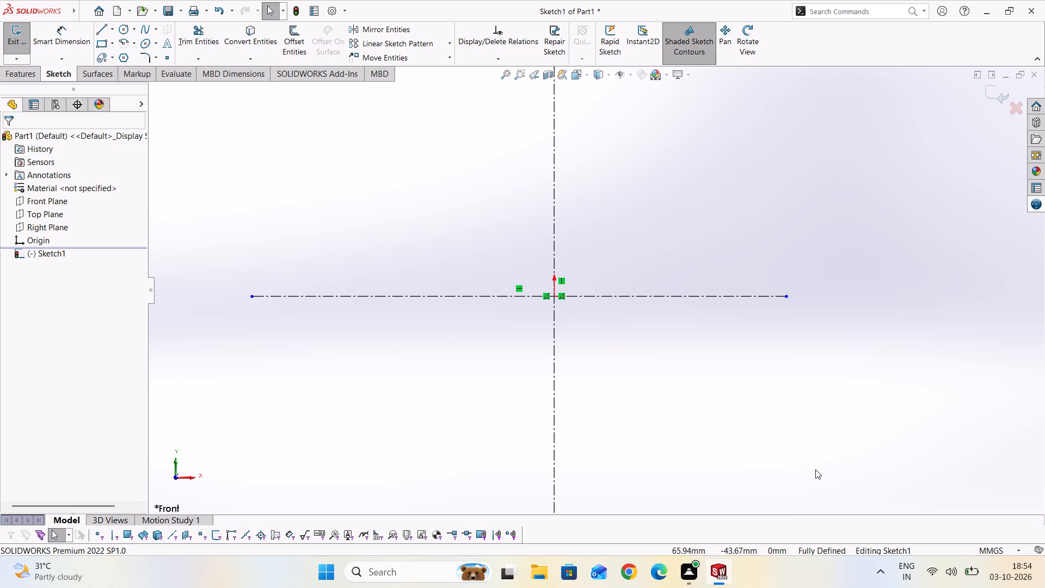
scroll(705, 406, "down", 1)
scroll(609, 357, "down", 1)
scroll(563, 301, "up", 3)
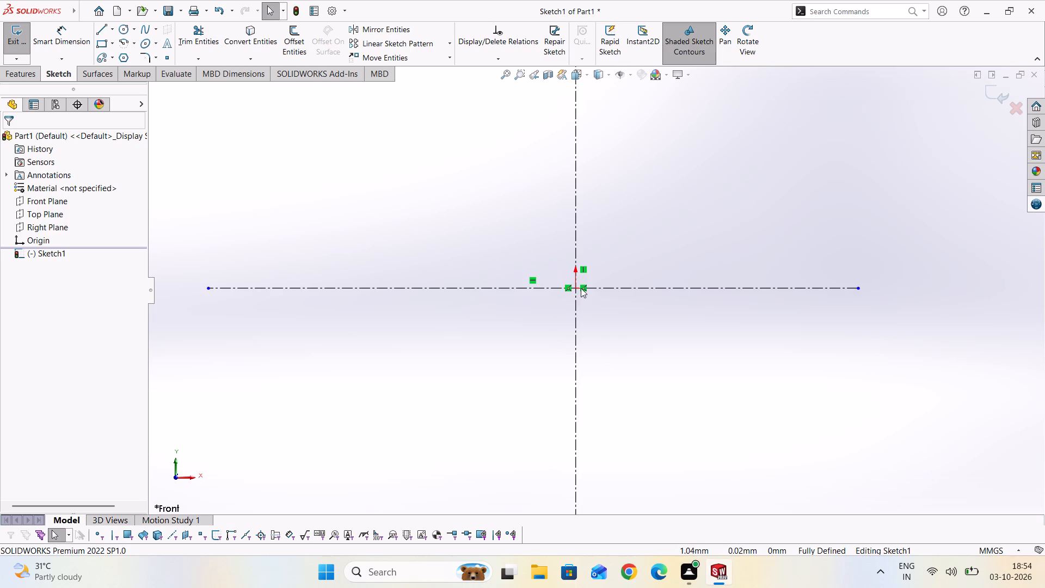
scroll(581, 288, "up", 1)
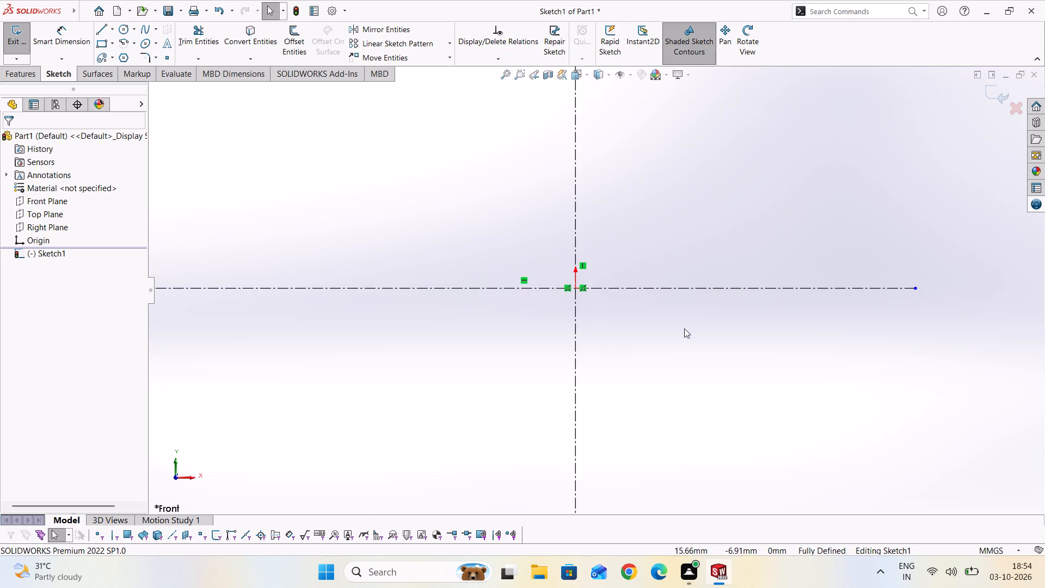
left_click(112, 30)
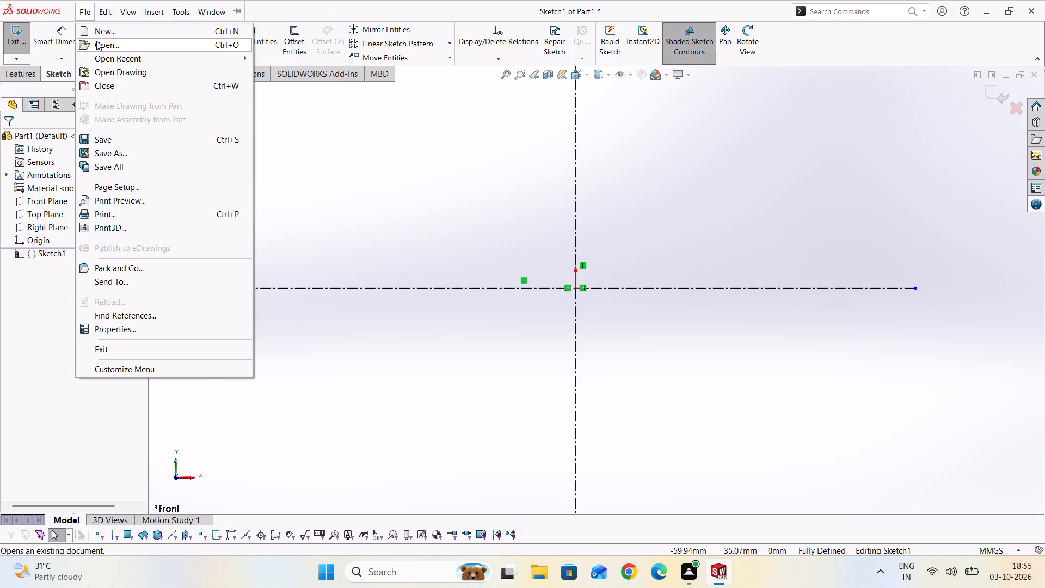
key("Escape")
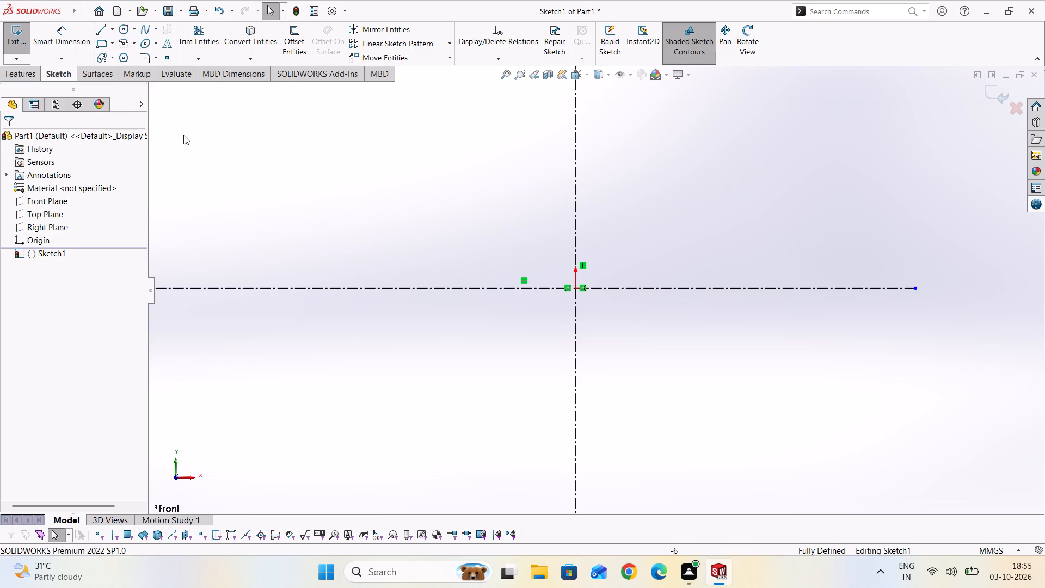
left_click(102, 30)
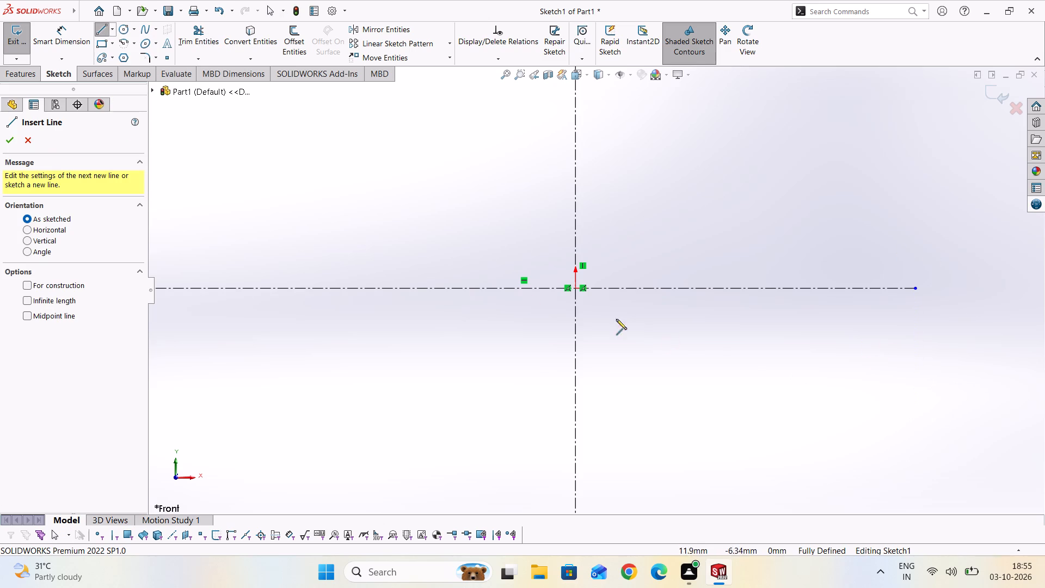
scroll(600, 318, "down", 2)
scroll(470, 286, "down", 2)
scroll(468, 284, "up", 3)
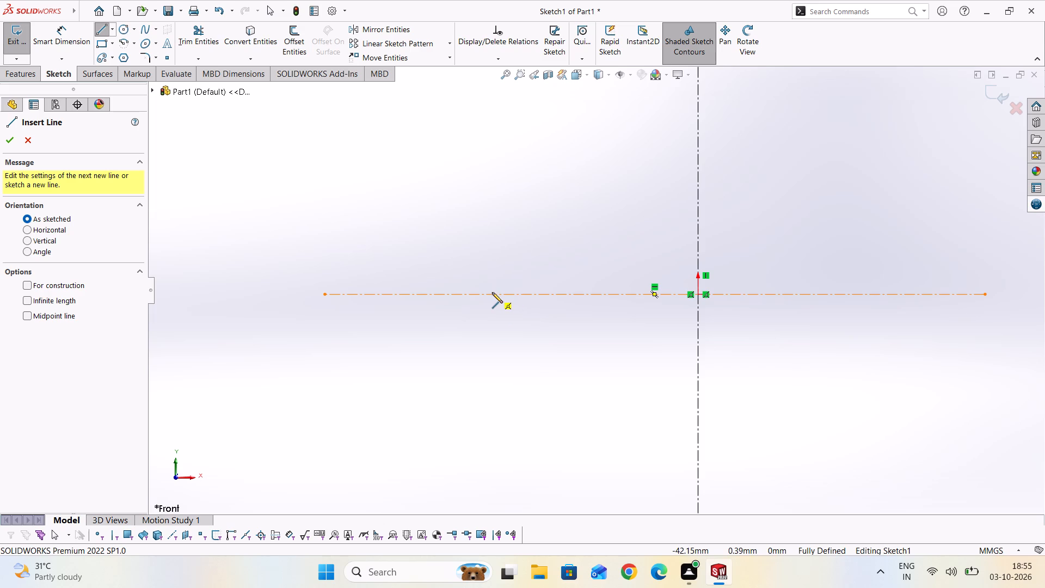
left_click(466, 293)
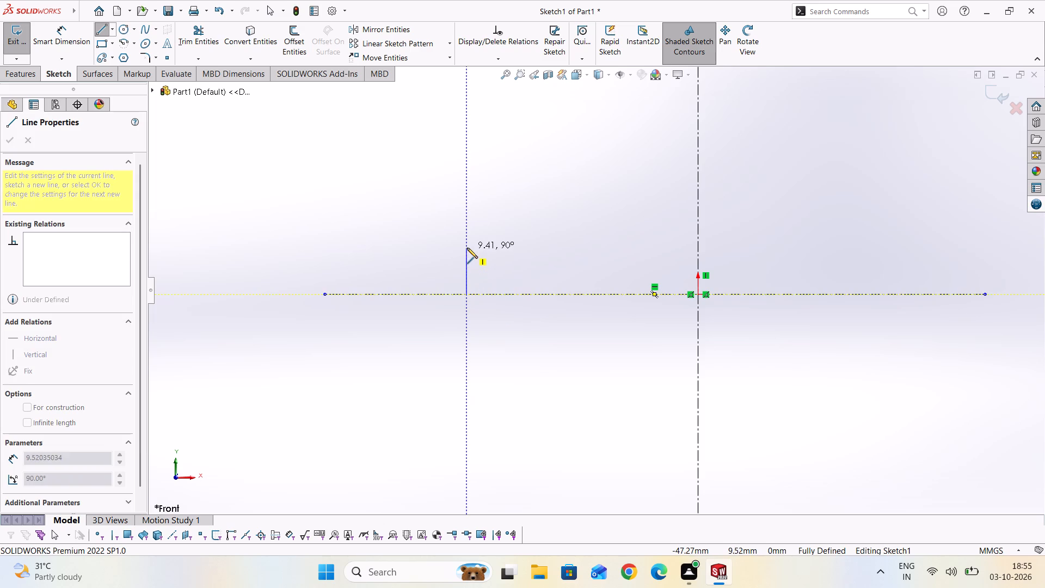
left_click(467, 248)
key("Escape")
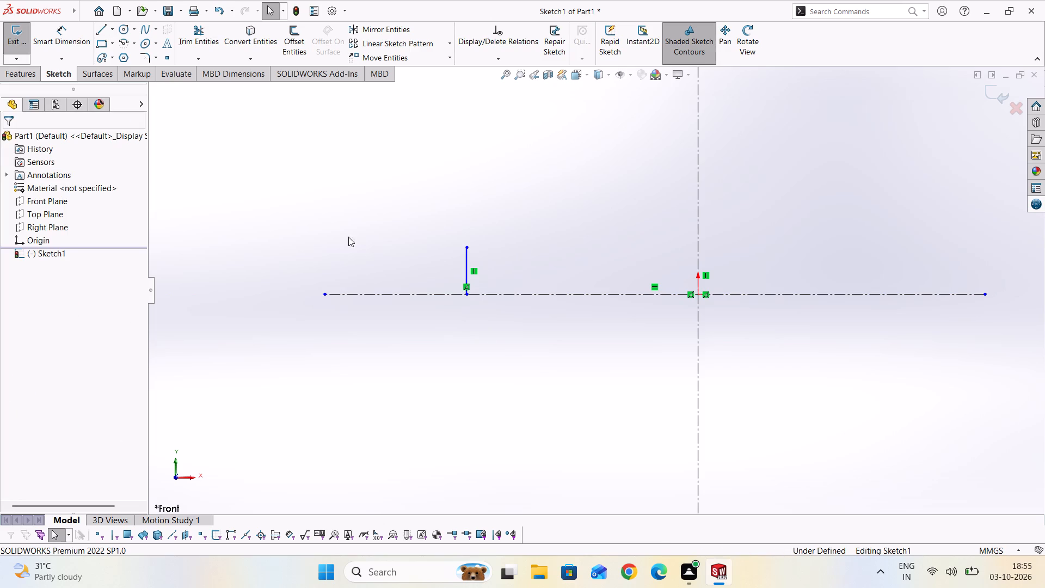
Sketch a solid line about 81 mm long from the short vertical line's base along the horizontal centerline, past the origin.
left_click(106, 36)
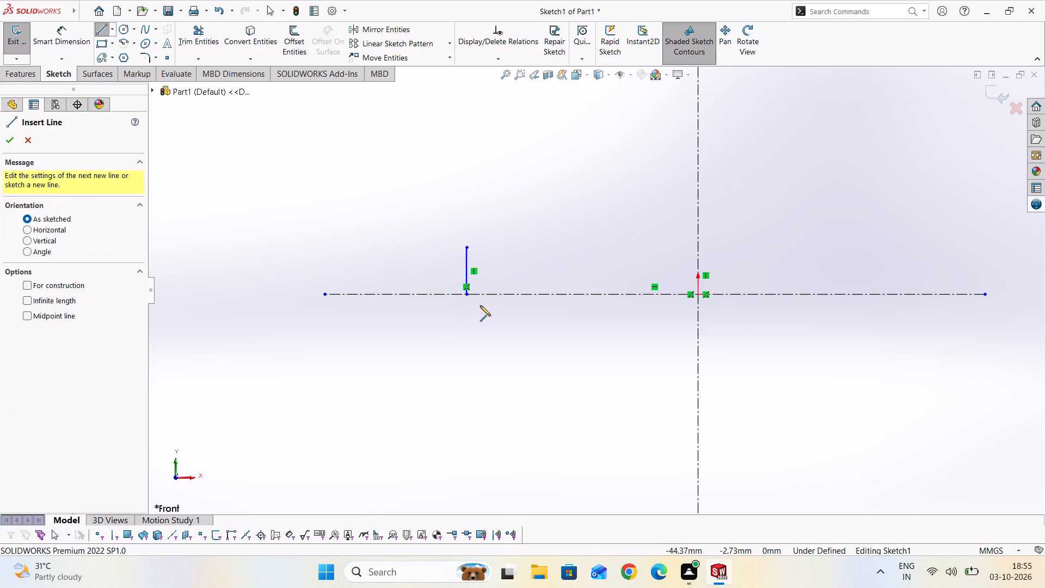
left_click(466, 295)
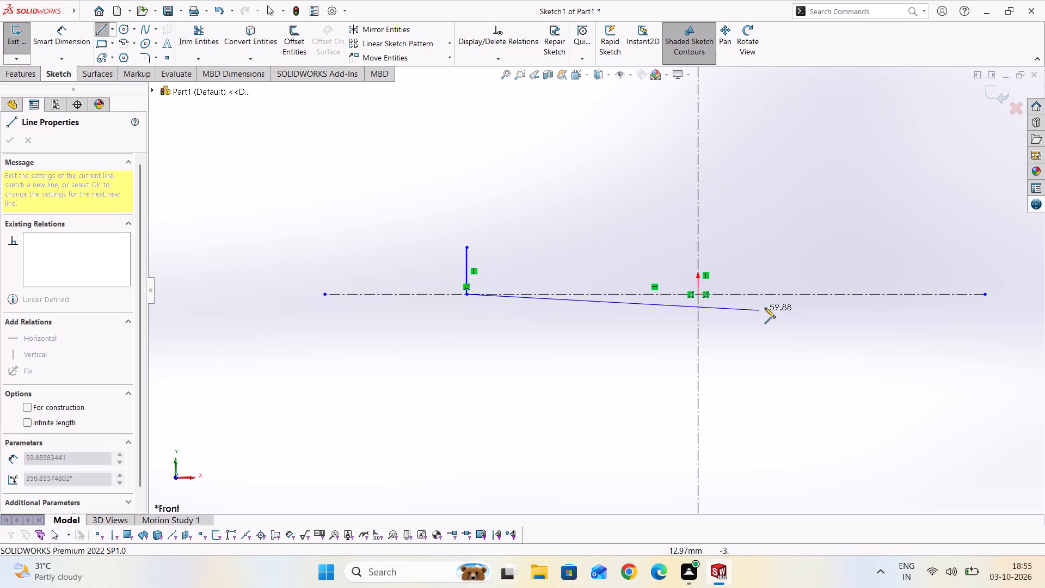
left_click(861, 292)
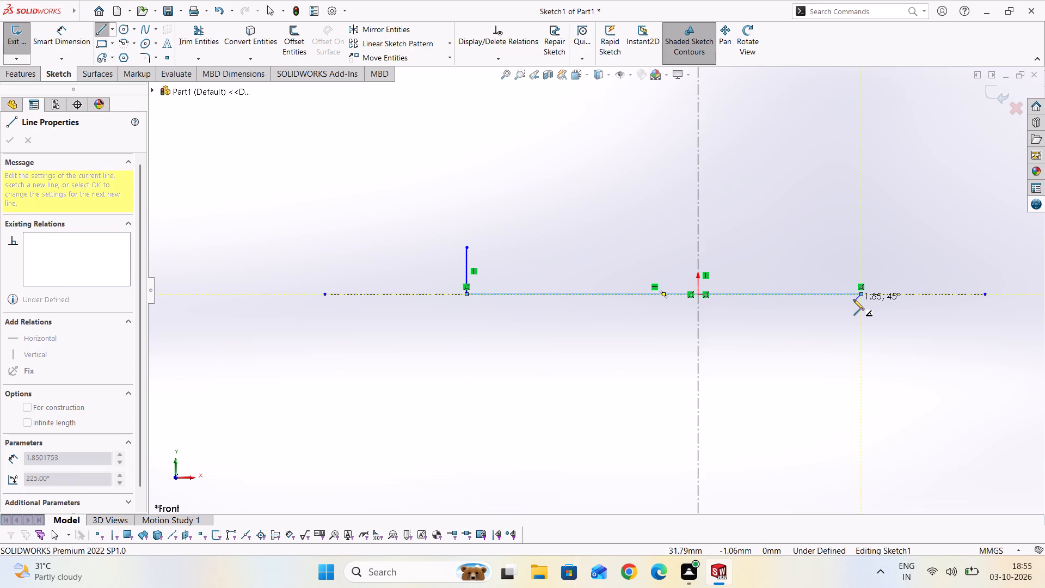
key("Escape")
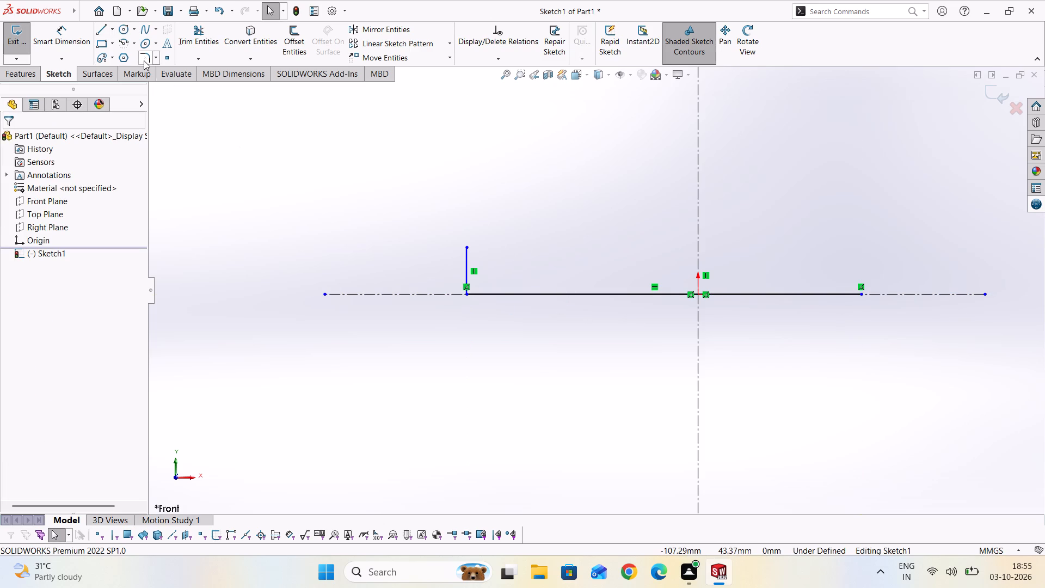
Dimension the solid horizontal base line to 290 mm.
left_click(63, 31)
left_click(588, 294)
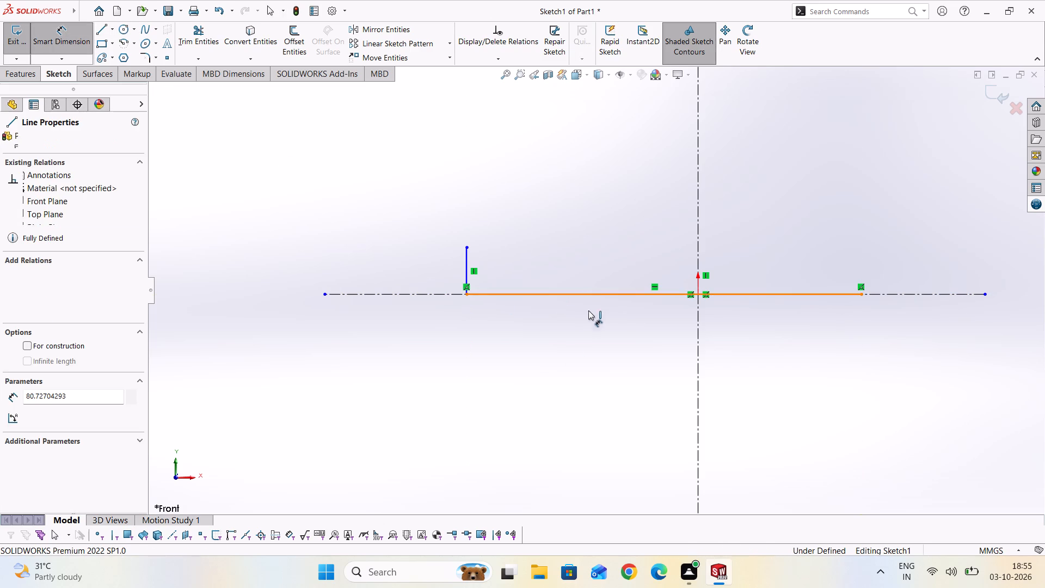
left_click(585, 357)
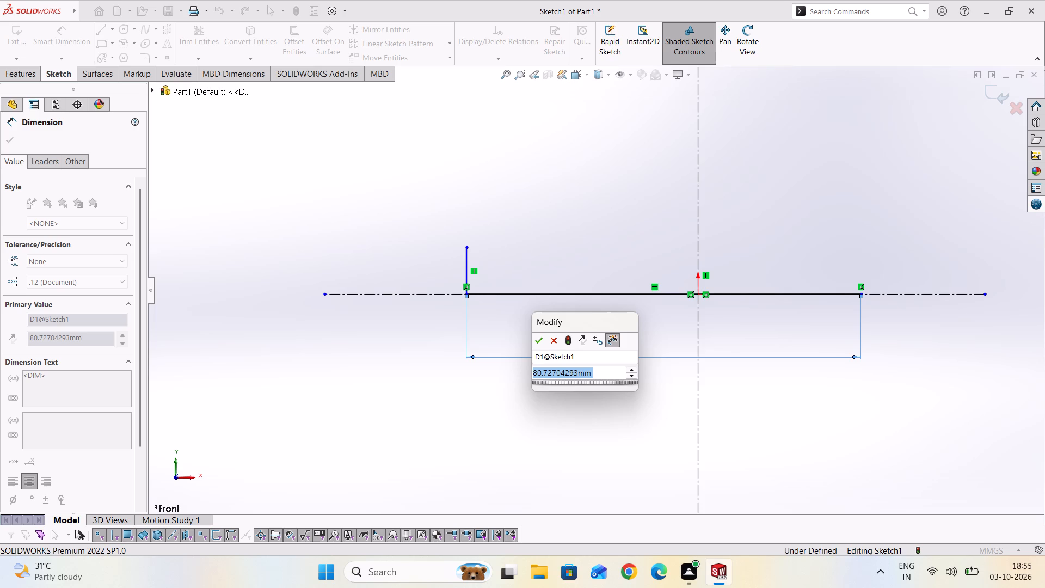
type("290")
key("Return")
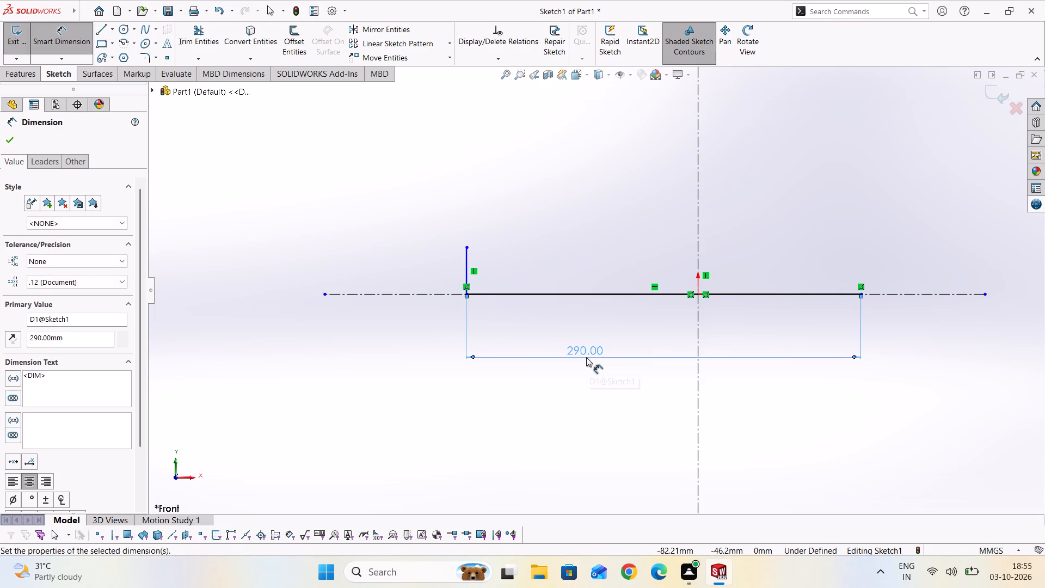
Dimension the short vertical line at the base line's left end to 30 mm.
scroll(538, 317, "up", 2)
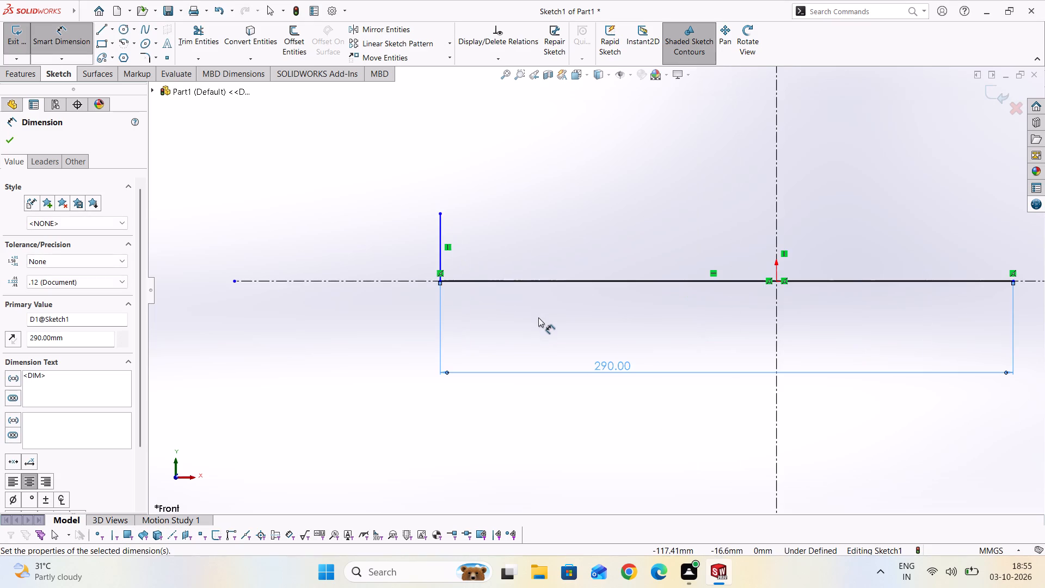
scroll(558, 350, "down", 2)
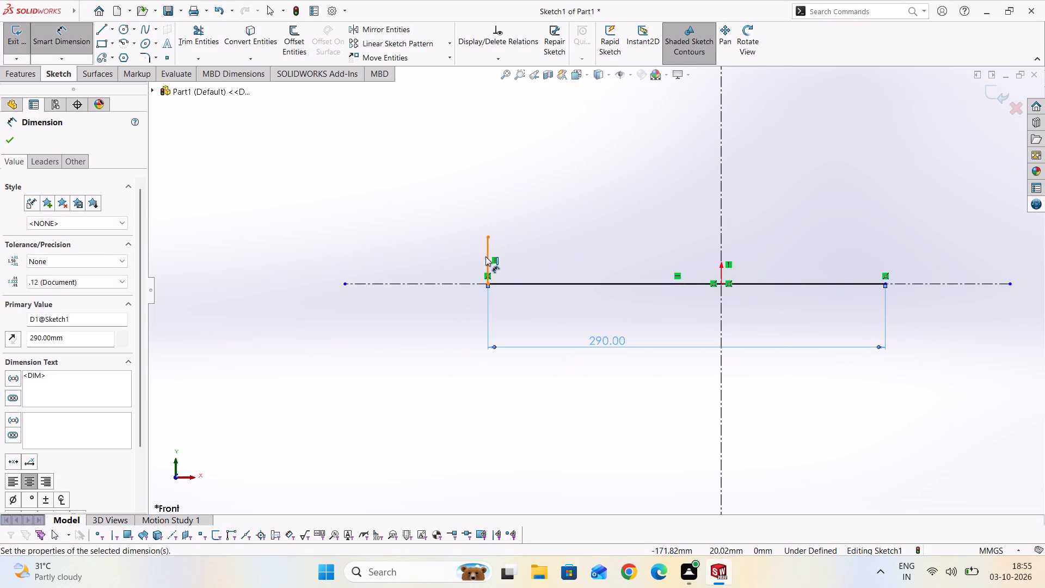
left_click(489, 259)
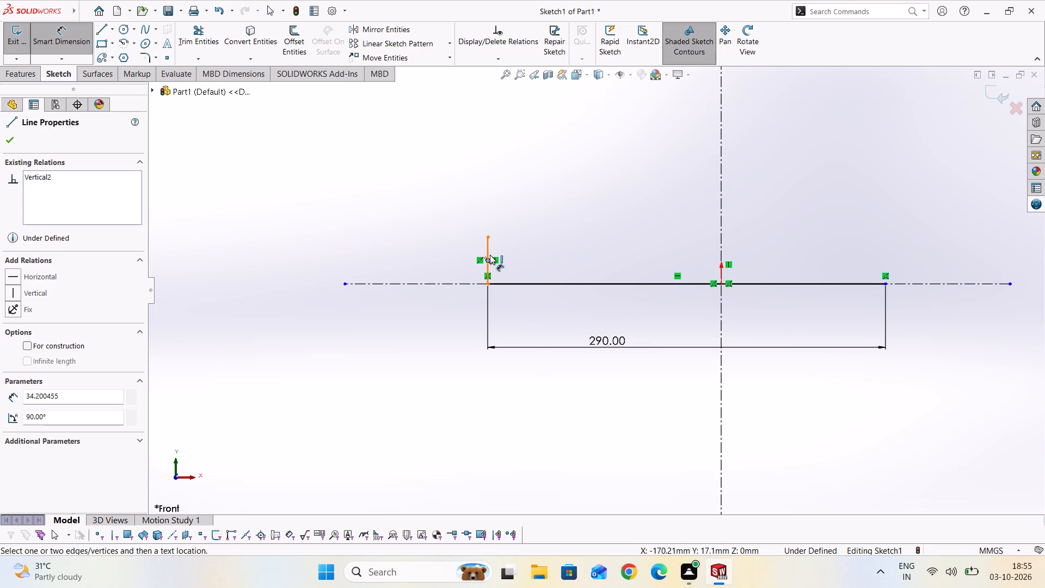
key("Escape")
left_click(488, 255)
left_click(433, 250)
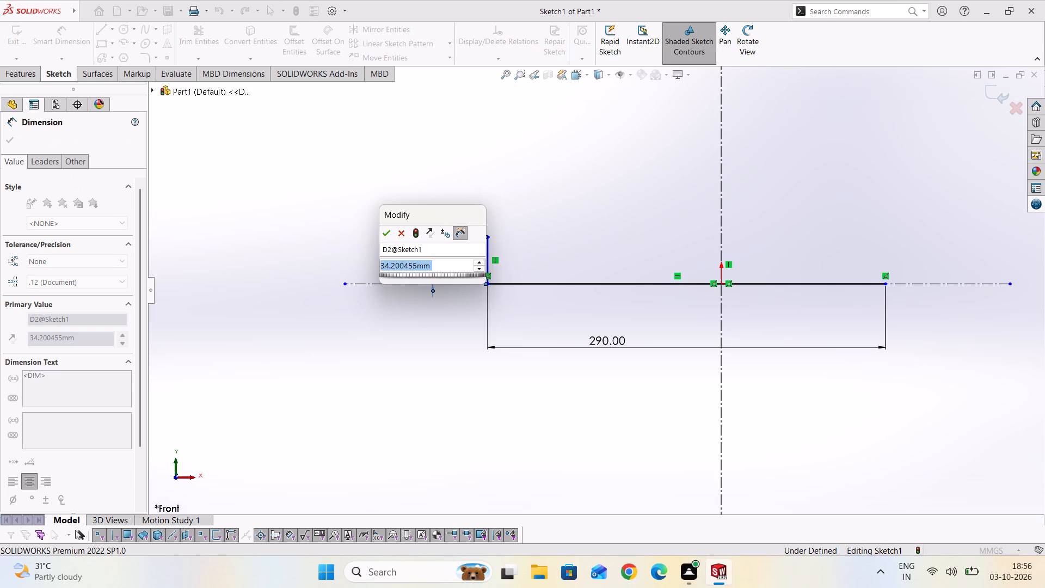
type("30")
key("Return")
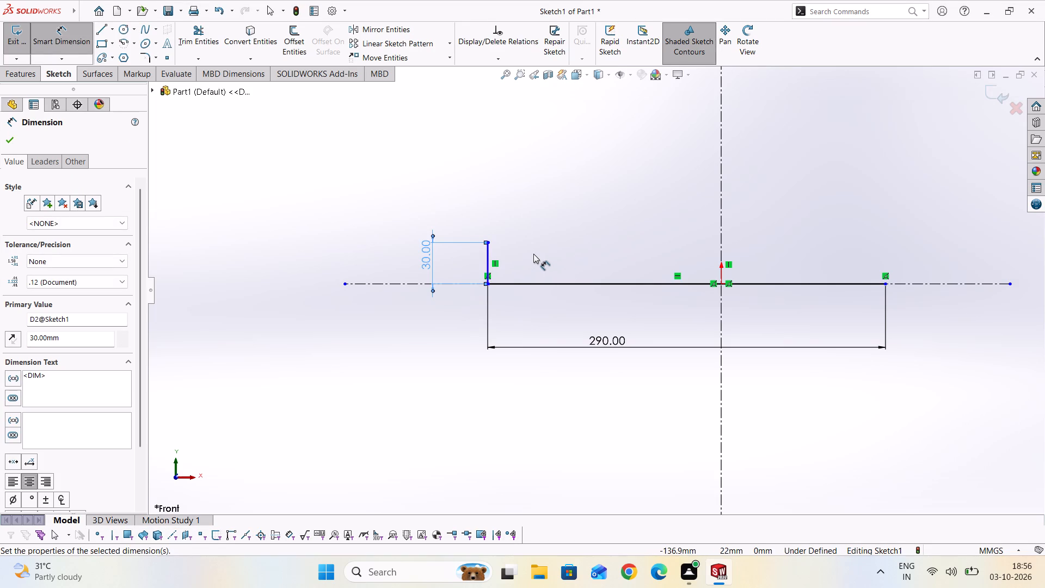
scroll(473, 223, "up", 3)
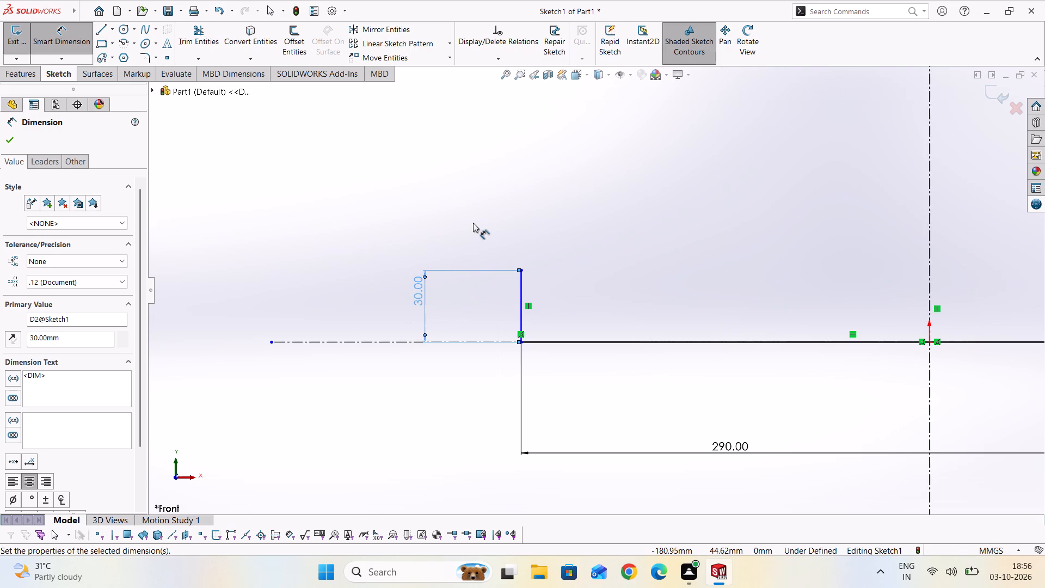
Dimension the horizontal distance from the origin to the base line's left endpoint to 180 mm.
key("Escape")
scroll(521, 276, "up", 2)
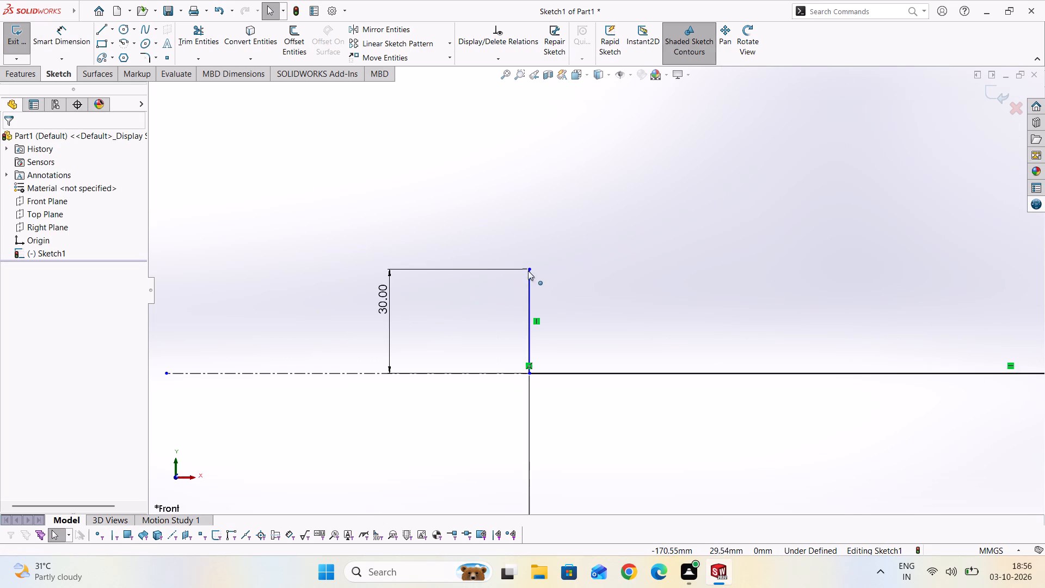
scroll(528, 271, "down", 8)
scroll(740, 286, "up", 2)
scroll(530, 235, "up", 1)
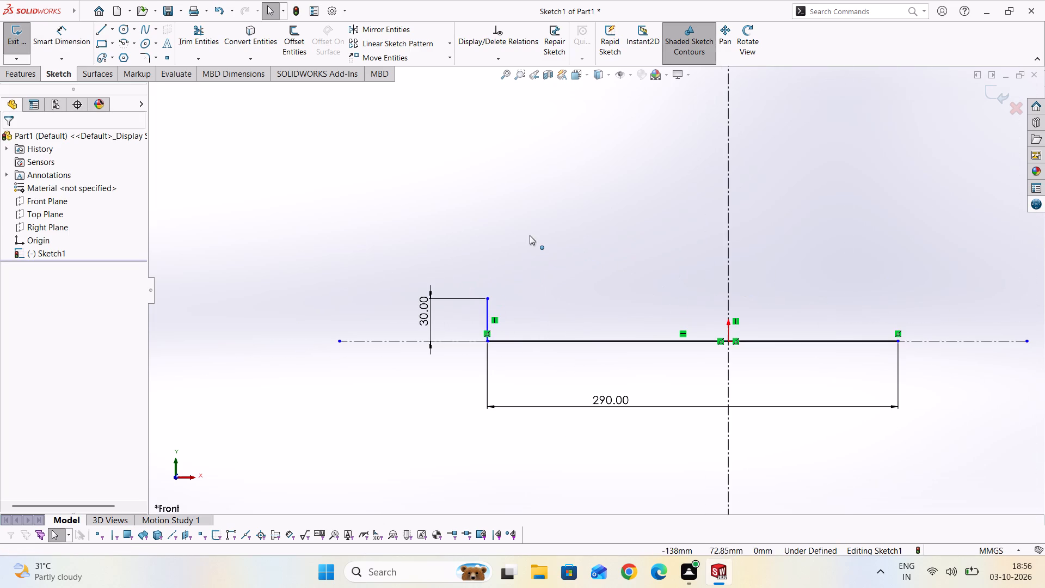
scroll(494, 299, "up", 2)
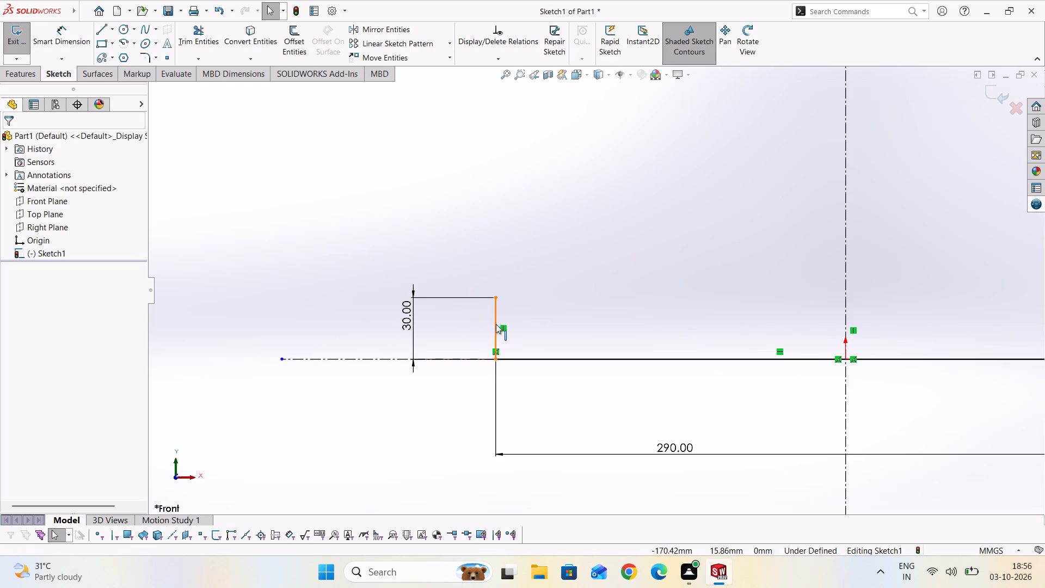
scroll(504, 322, "down", 3)
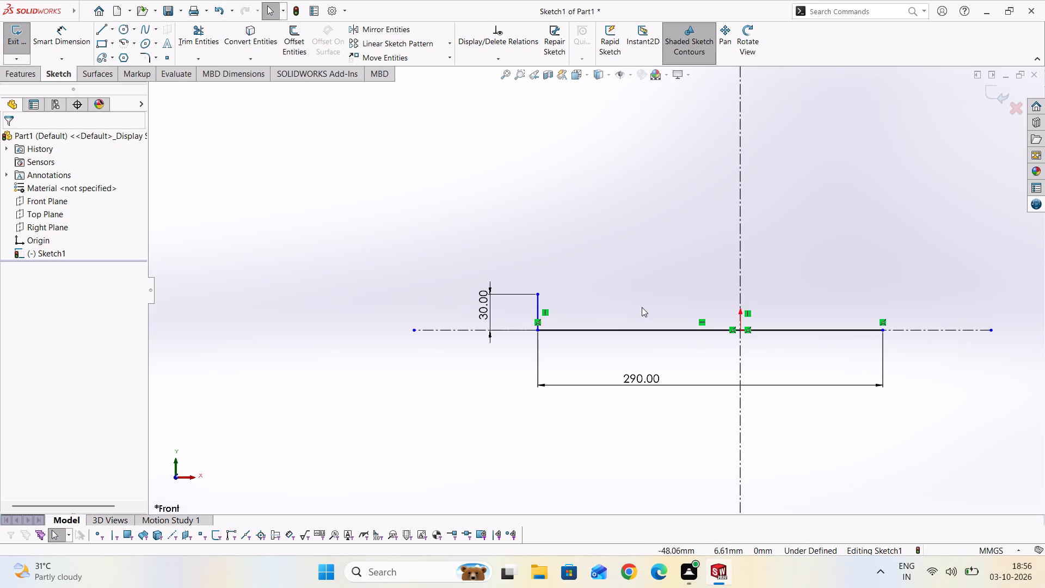
left_click(59, 30)
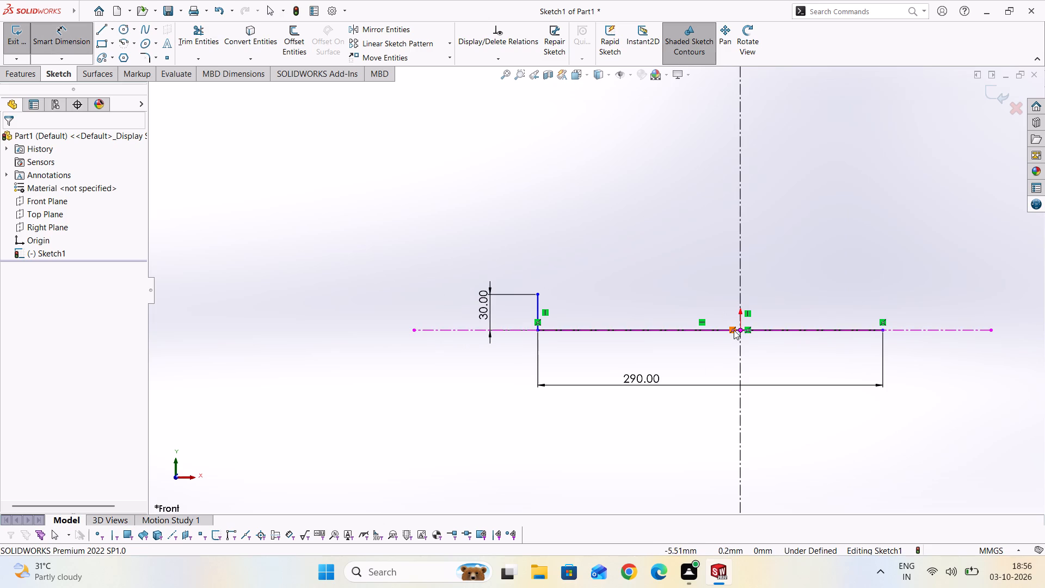
left_click(740, 329)
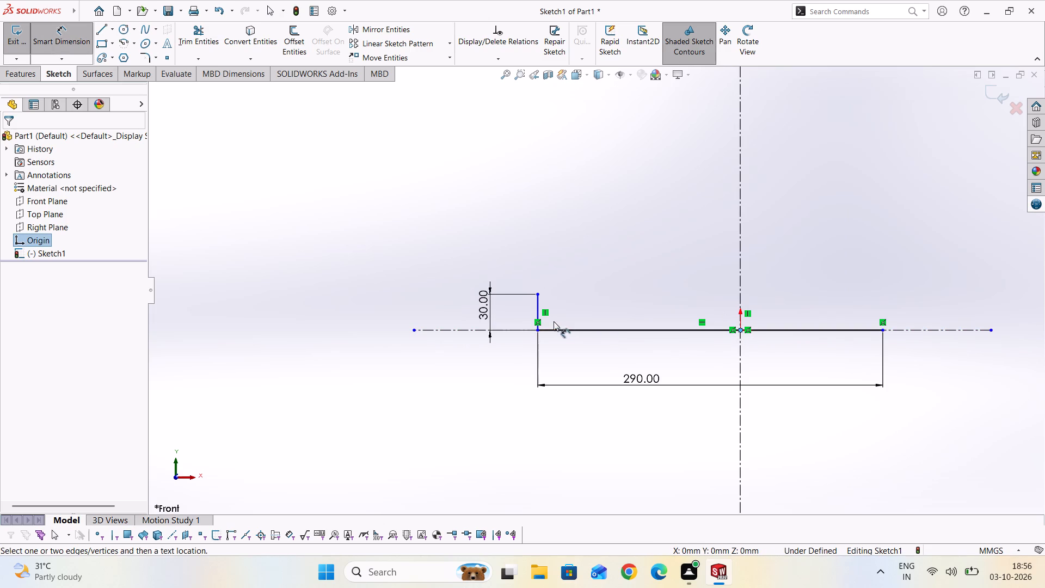
left_click(538, 330)
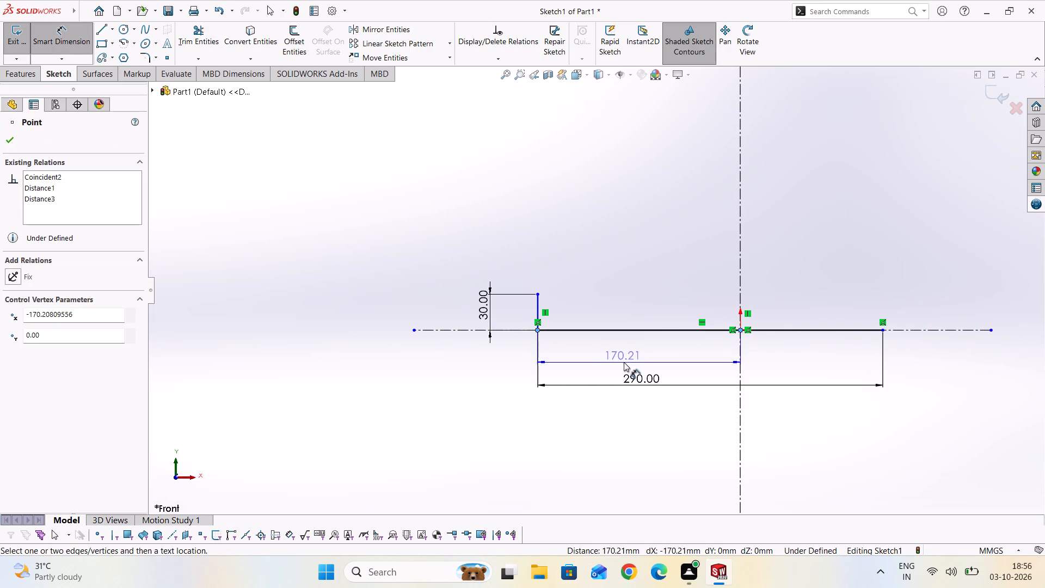
scroll(625, 359, "up", 2)
left_click(641, 362)
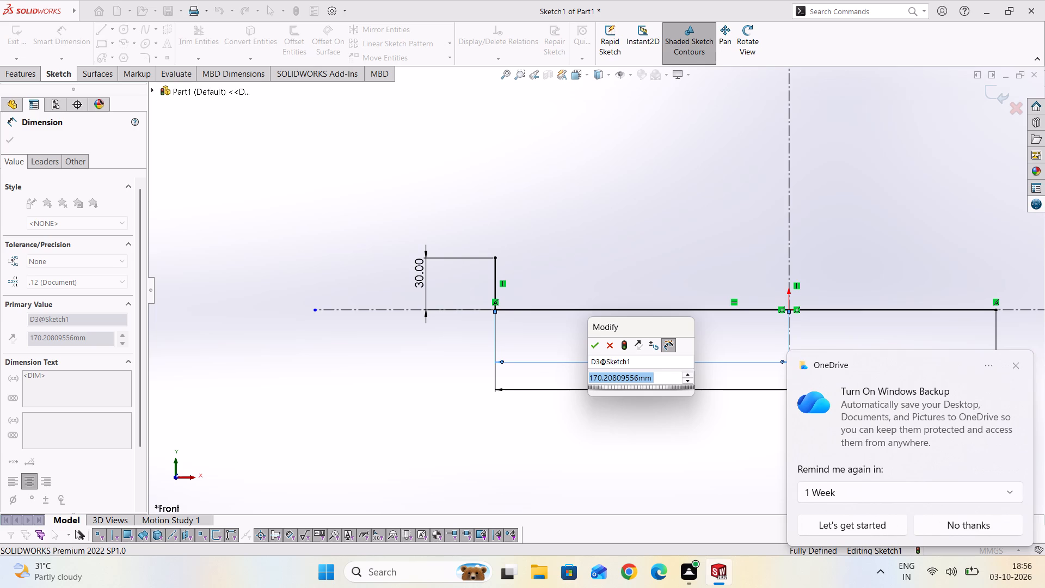
type("180")
key("Return")
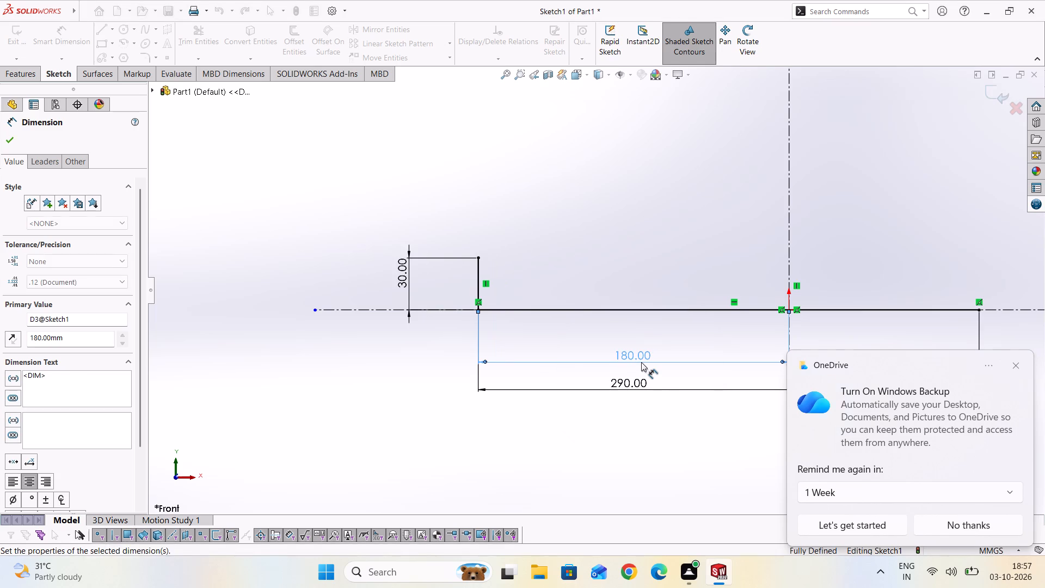
scroll(638, 362, "down", 1)
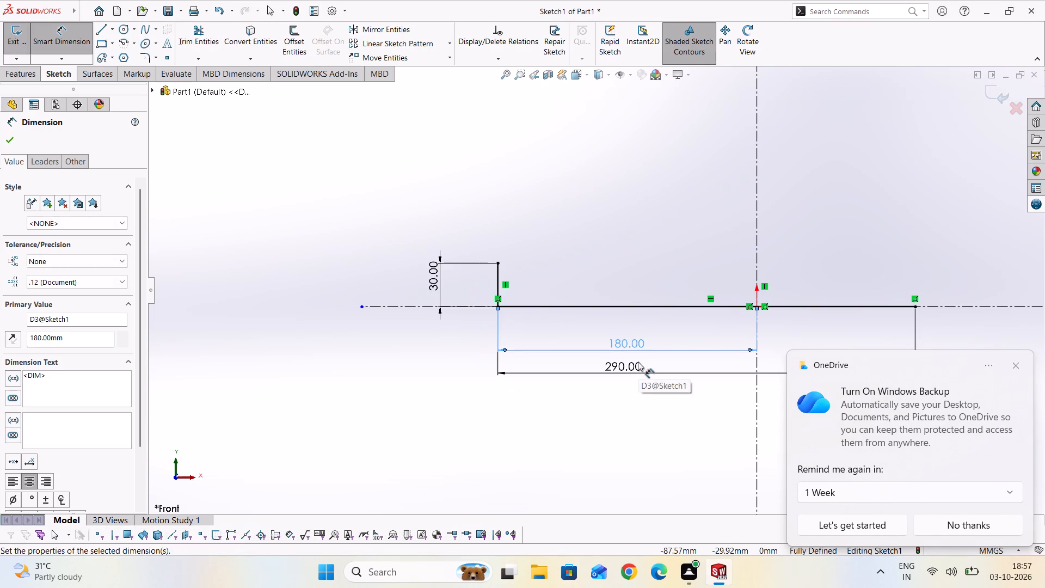
left_click(1021, 364)
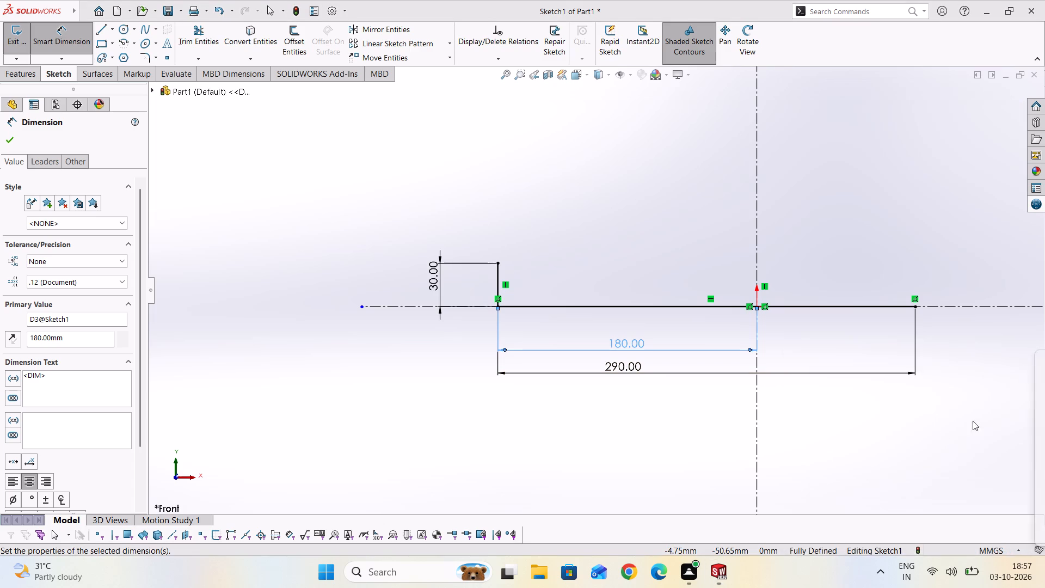
scroll(881, 422, "down", 3)
scroll(629, 271, "up", 3)
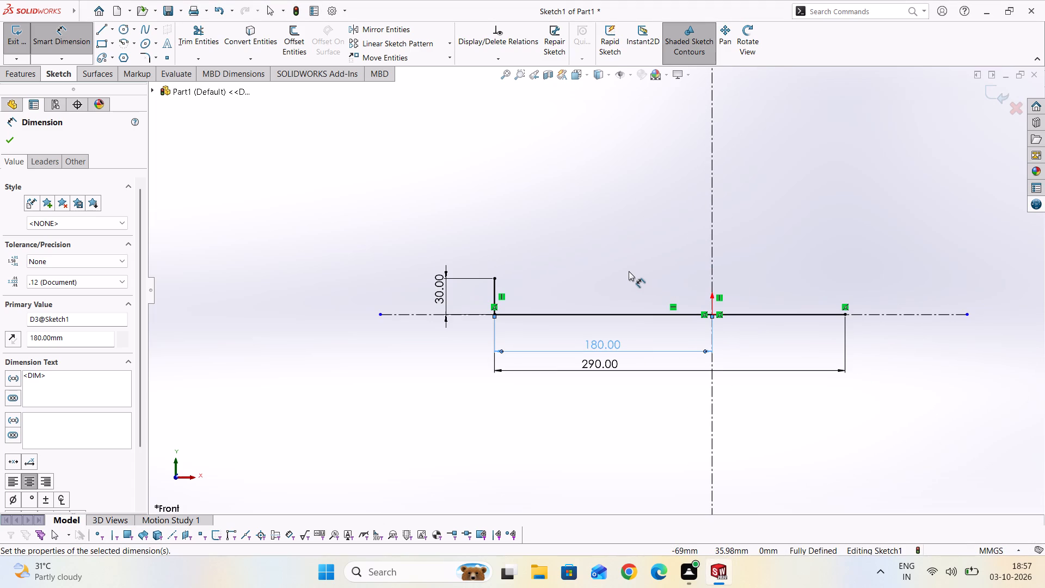
key("Escape")
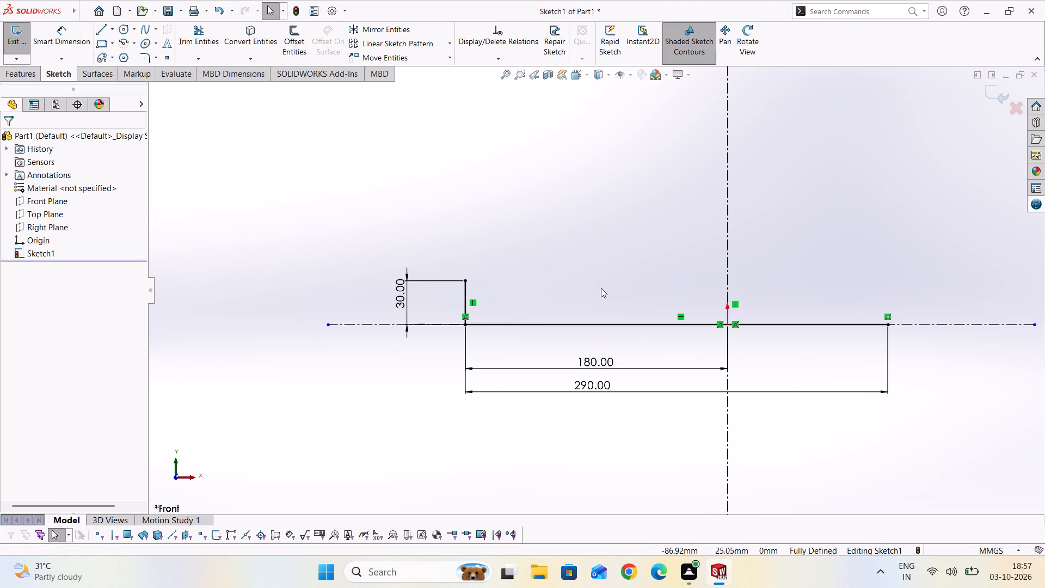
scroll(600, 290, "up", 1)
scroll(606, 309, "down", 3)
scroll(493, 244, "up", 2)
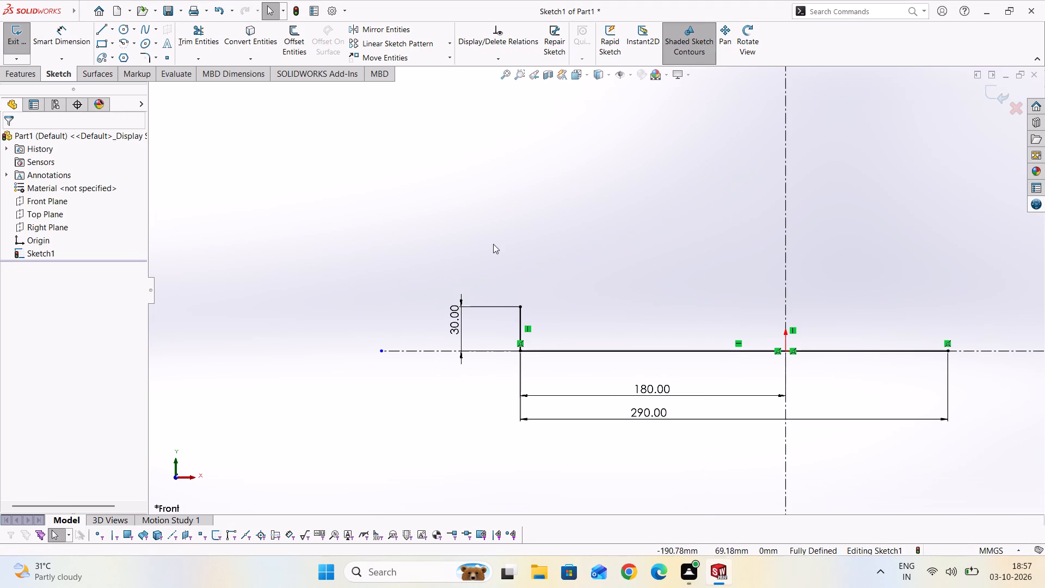
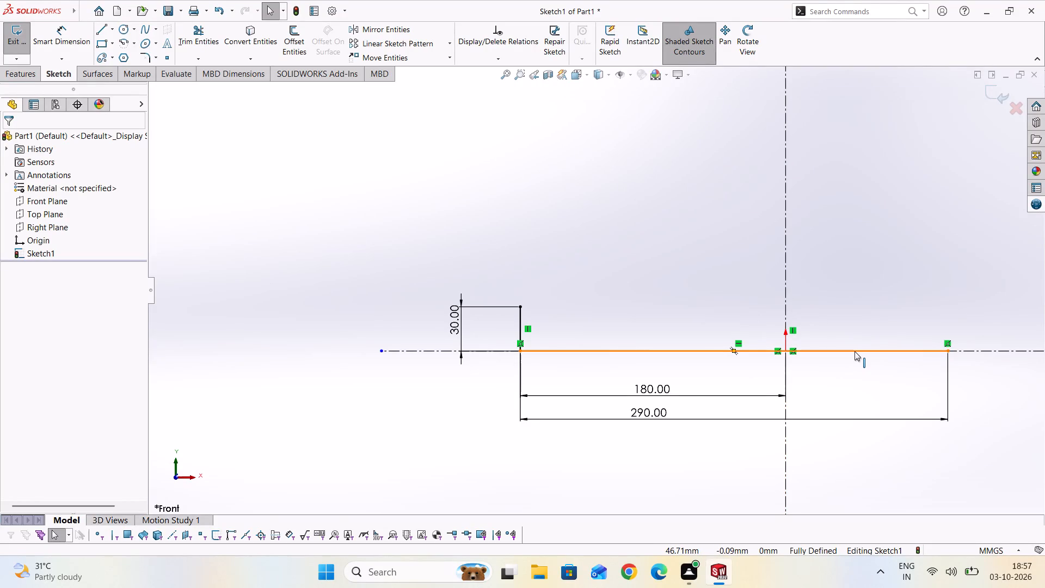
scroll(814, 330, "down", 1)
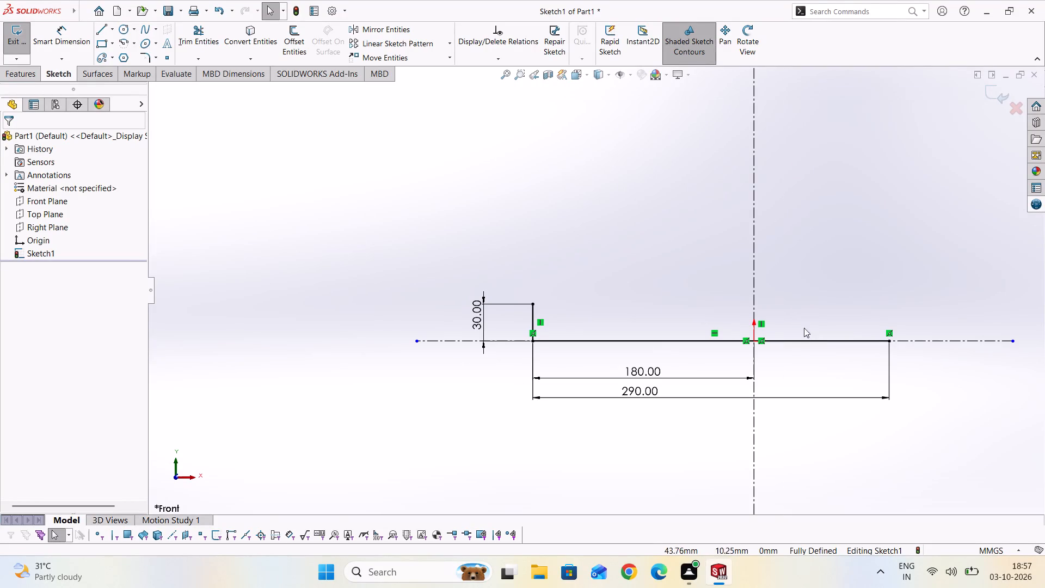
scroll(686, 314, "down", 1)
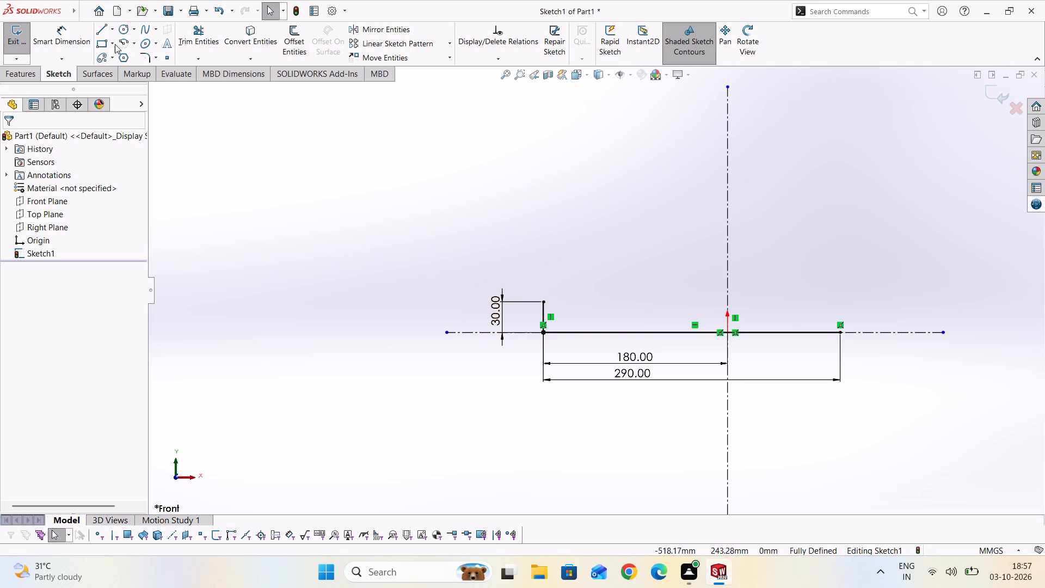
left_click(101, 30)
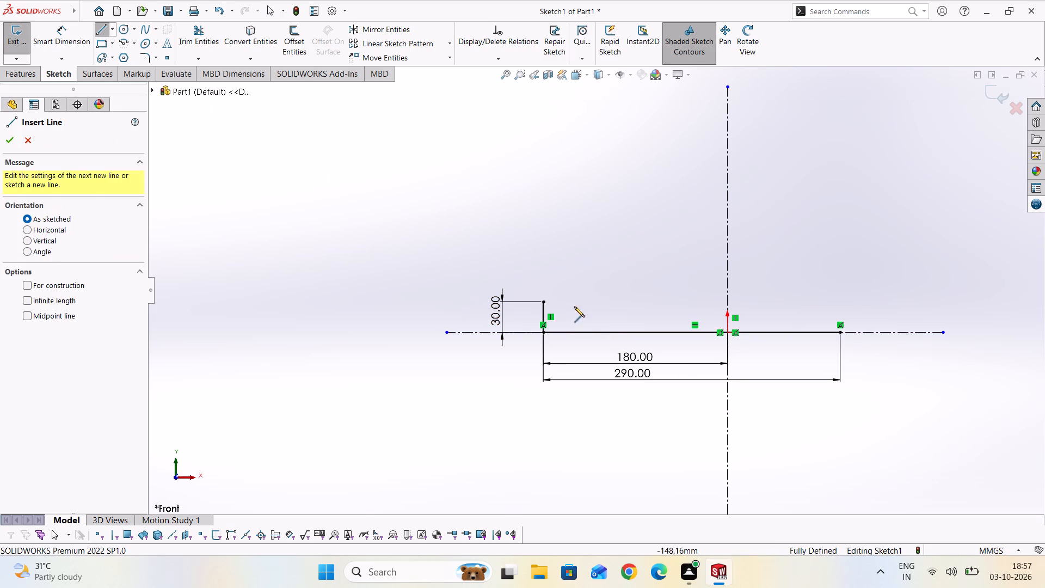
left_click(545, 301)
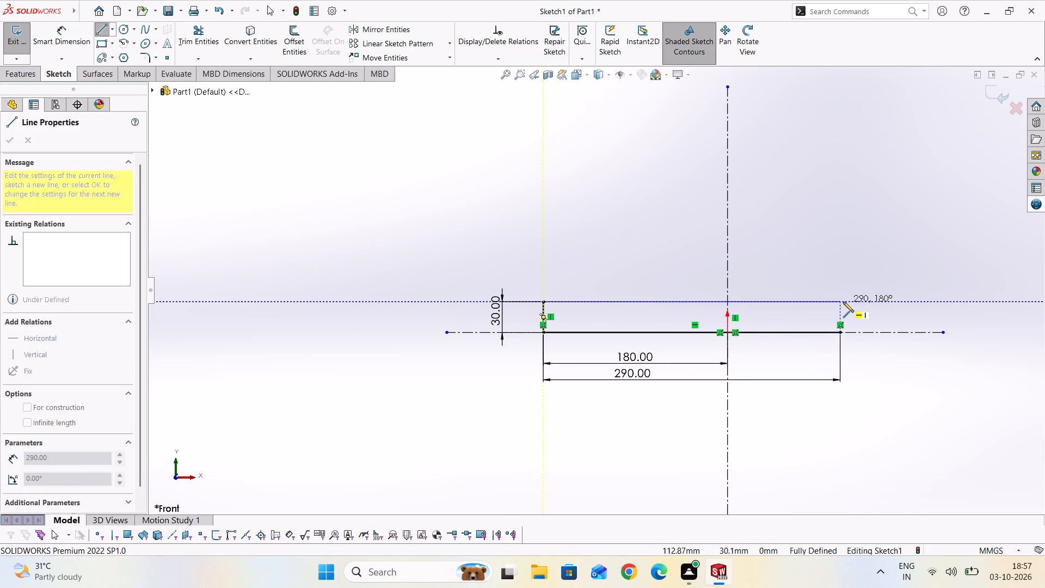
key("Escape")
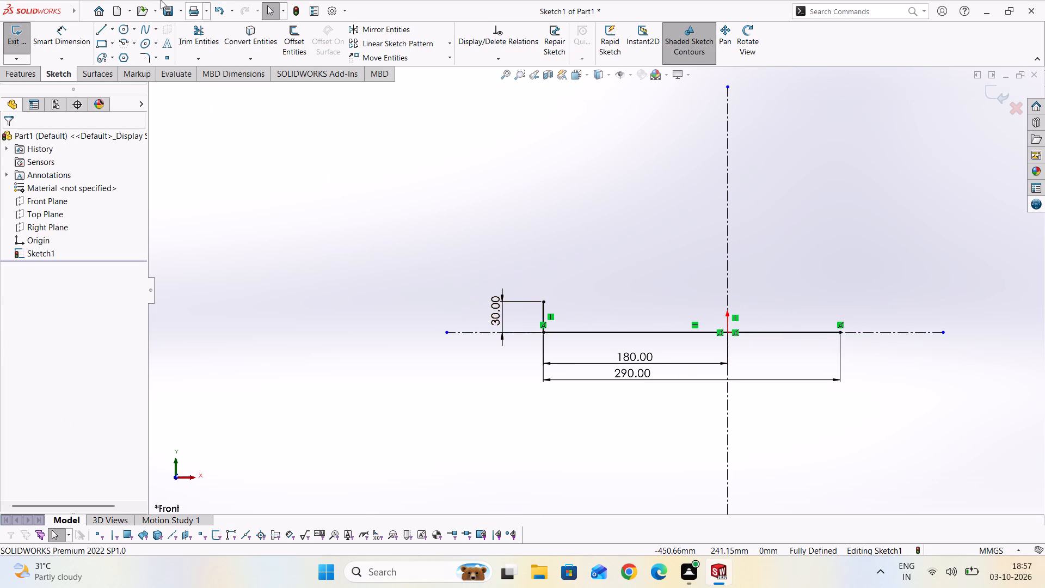
Close the profile with a 30 mm vertical line up from the base line's right endpoint and a horizontal line to the left vertical's top.
left_click(104, 26)
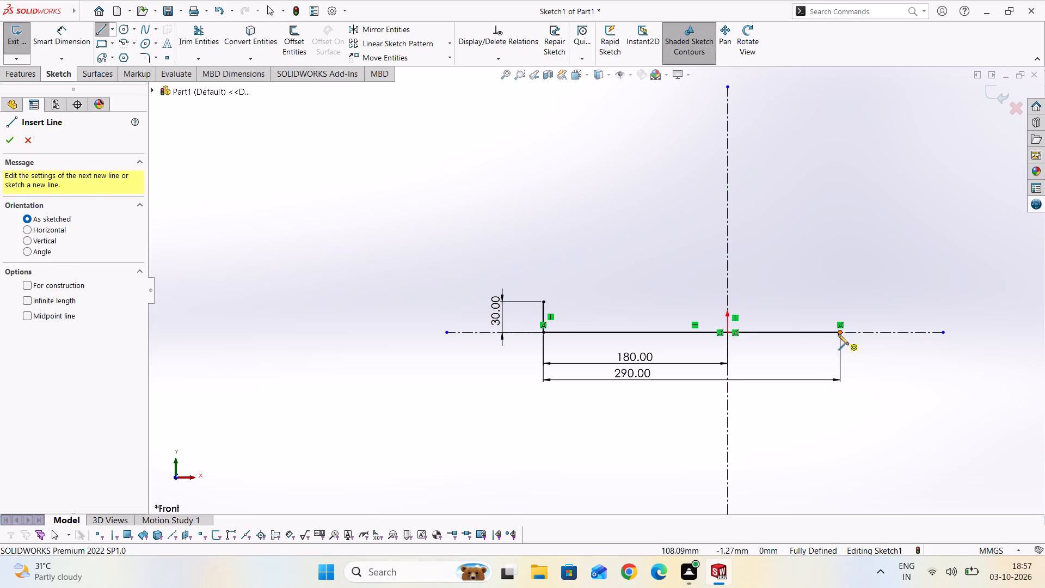
left_click(840, 332)
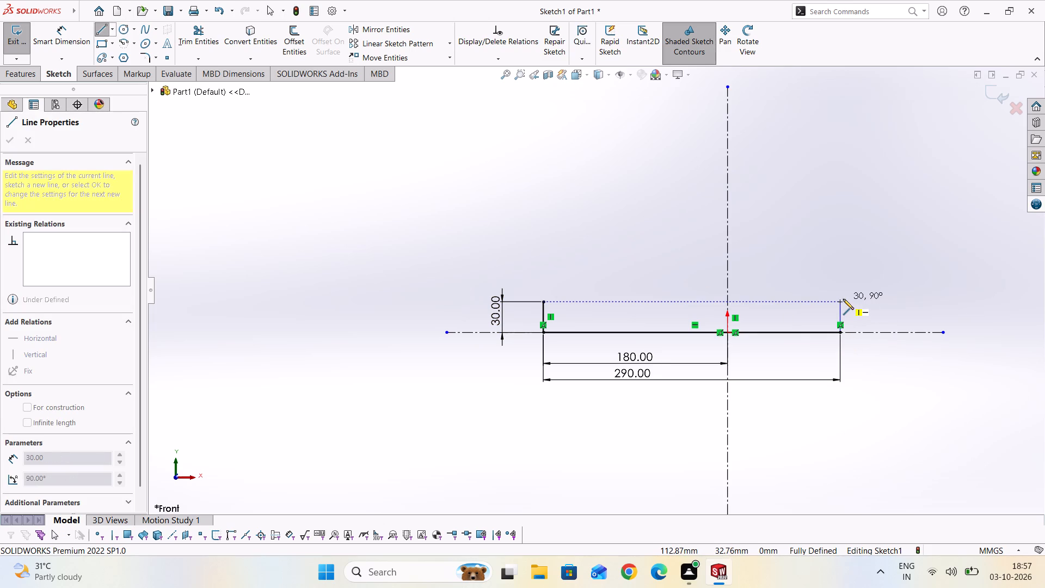
left_click(839, 300)
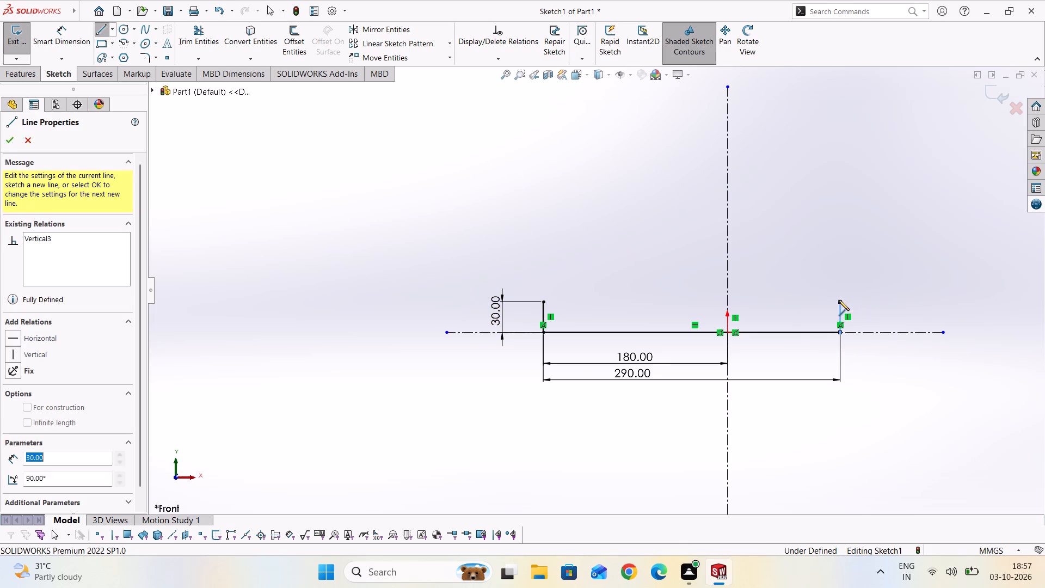
left_click(544, 301)
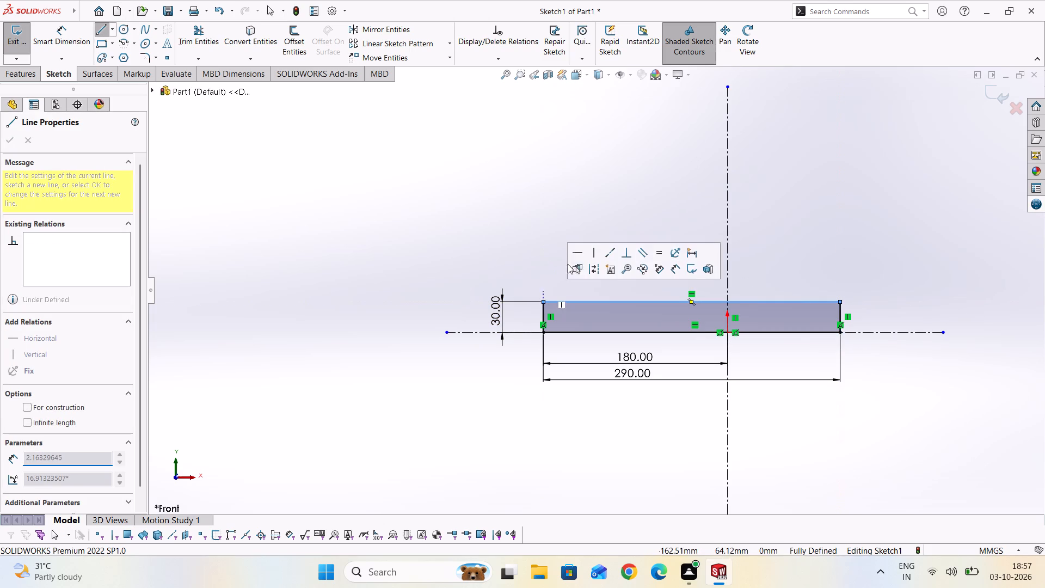
key("Escape")
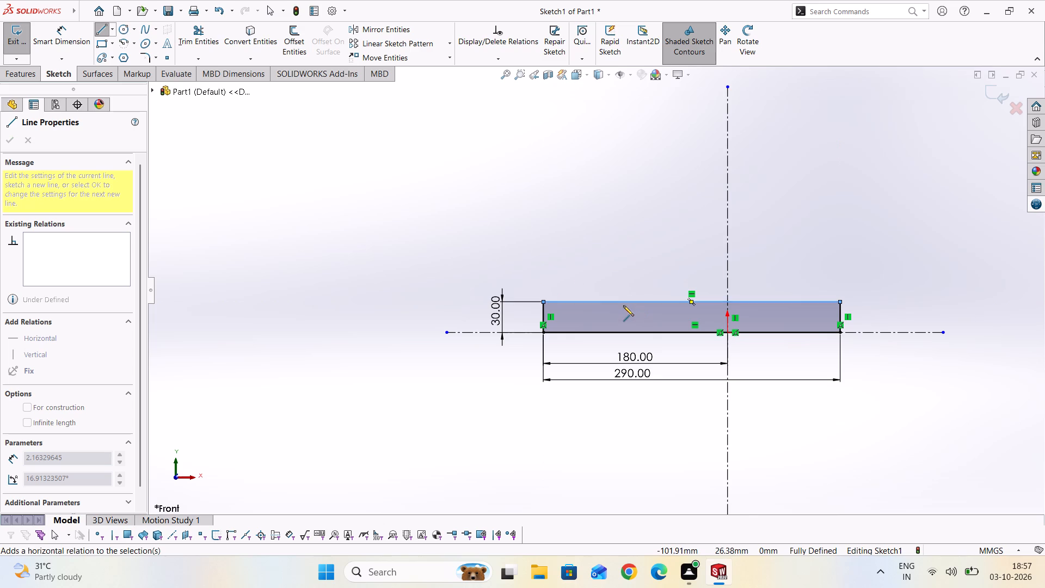
scroll(623, 305, "up", 1)
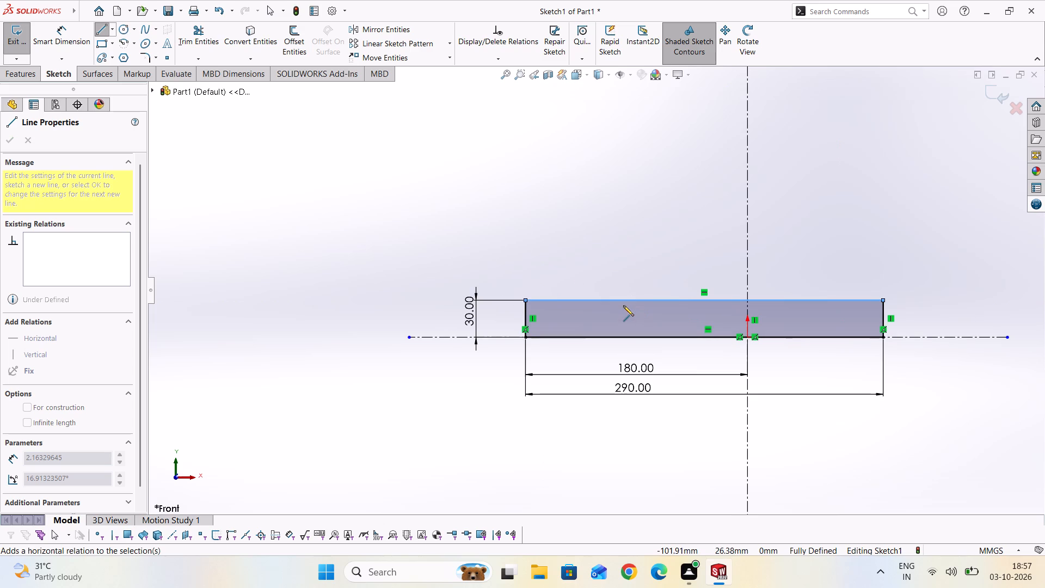
scroll(623, 305, "down", 1)
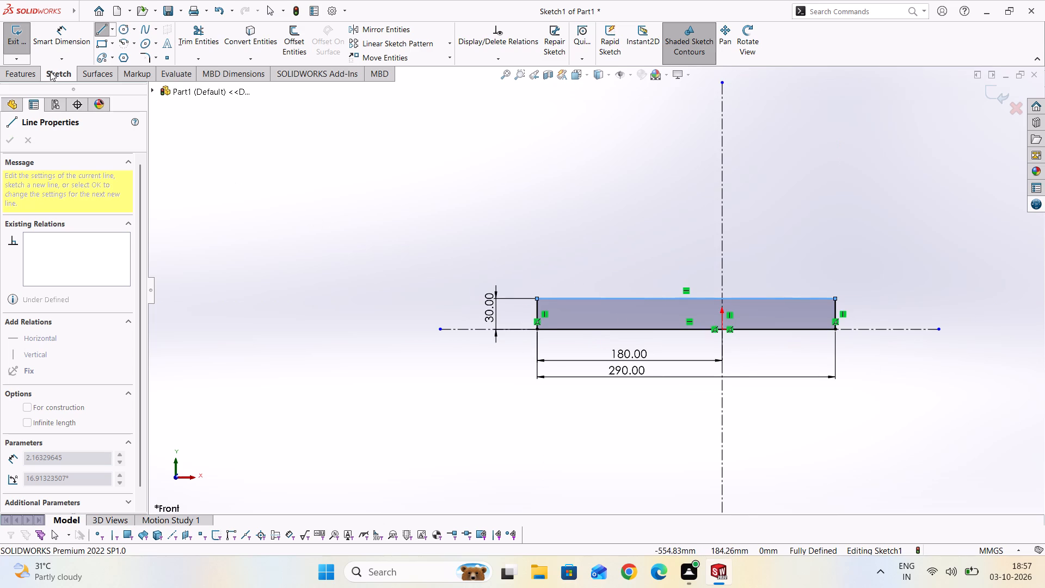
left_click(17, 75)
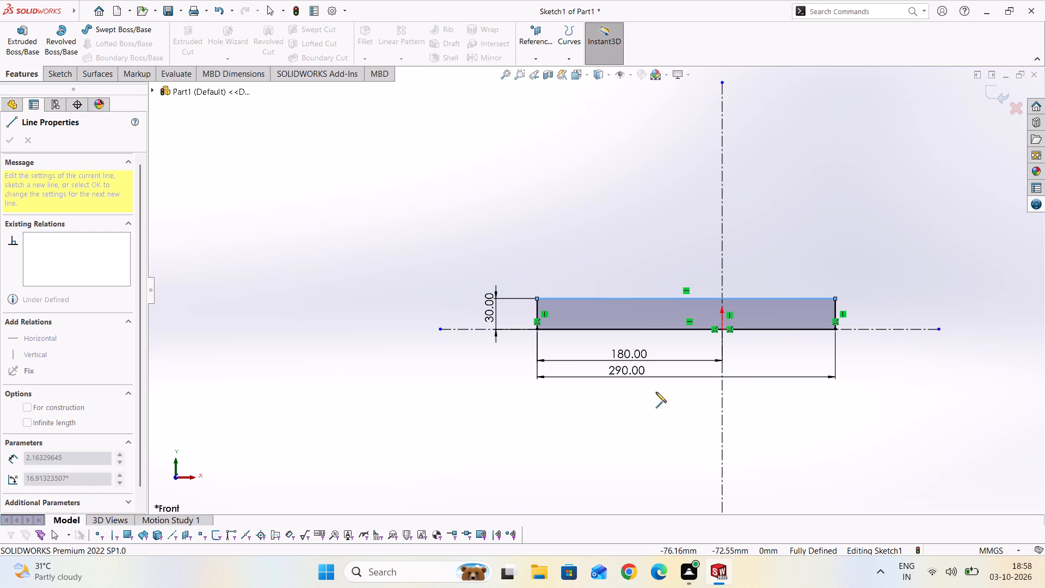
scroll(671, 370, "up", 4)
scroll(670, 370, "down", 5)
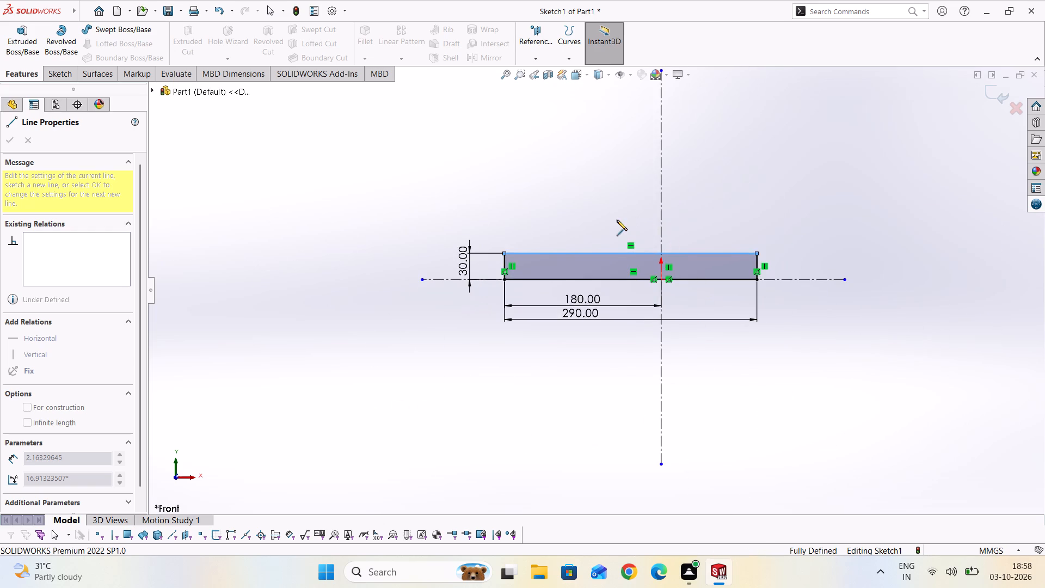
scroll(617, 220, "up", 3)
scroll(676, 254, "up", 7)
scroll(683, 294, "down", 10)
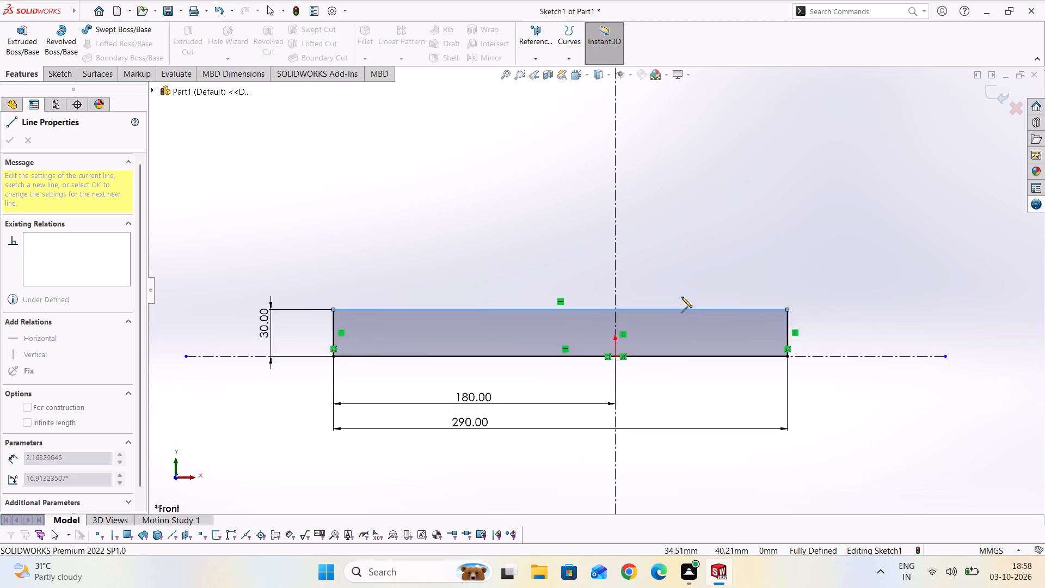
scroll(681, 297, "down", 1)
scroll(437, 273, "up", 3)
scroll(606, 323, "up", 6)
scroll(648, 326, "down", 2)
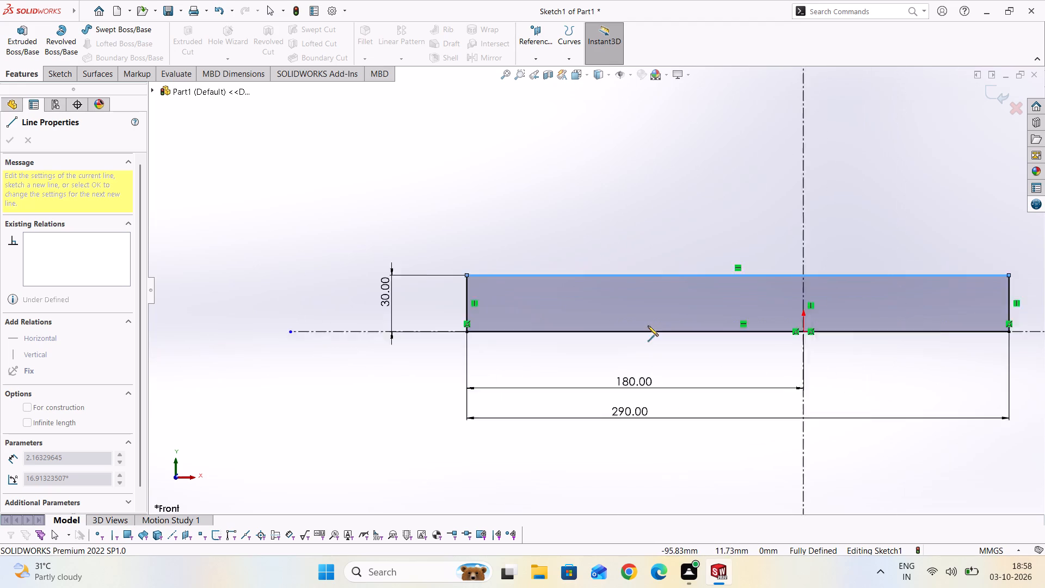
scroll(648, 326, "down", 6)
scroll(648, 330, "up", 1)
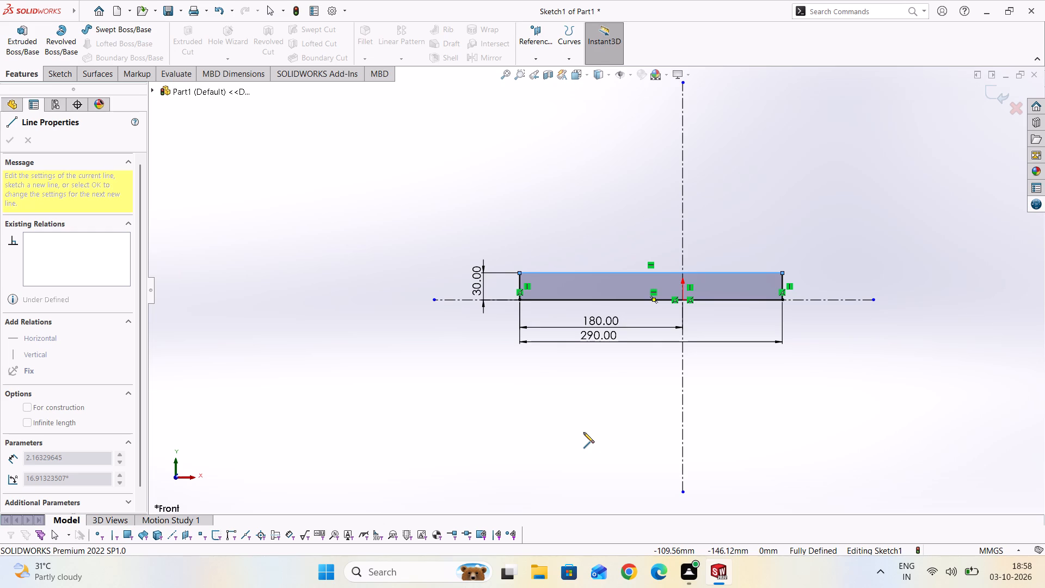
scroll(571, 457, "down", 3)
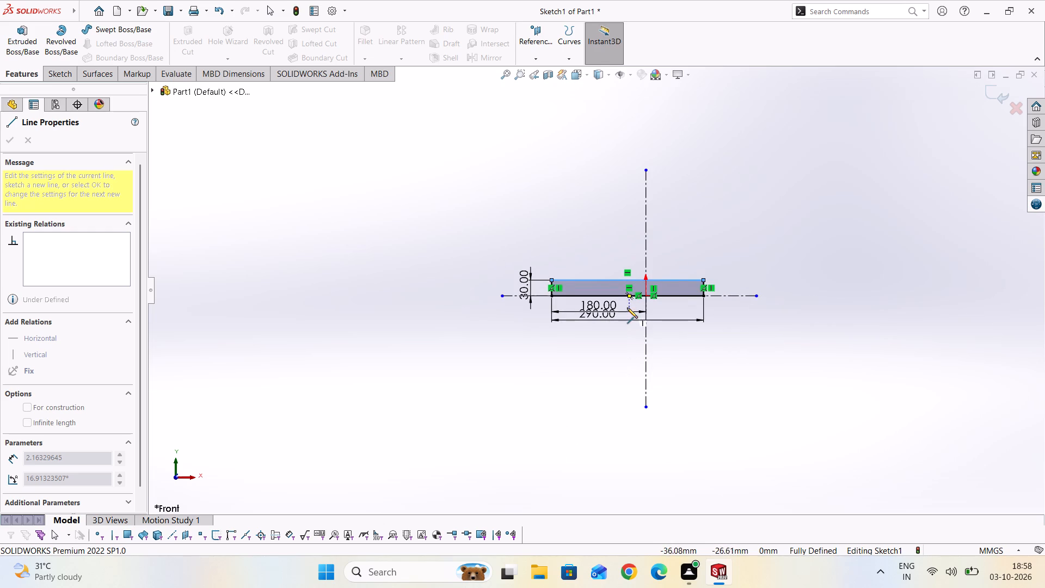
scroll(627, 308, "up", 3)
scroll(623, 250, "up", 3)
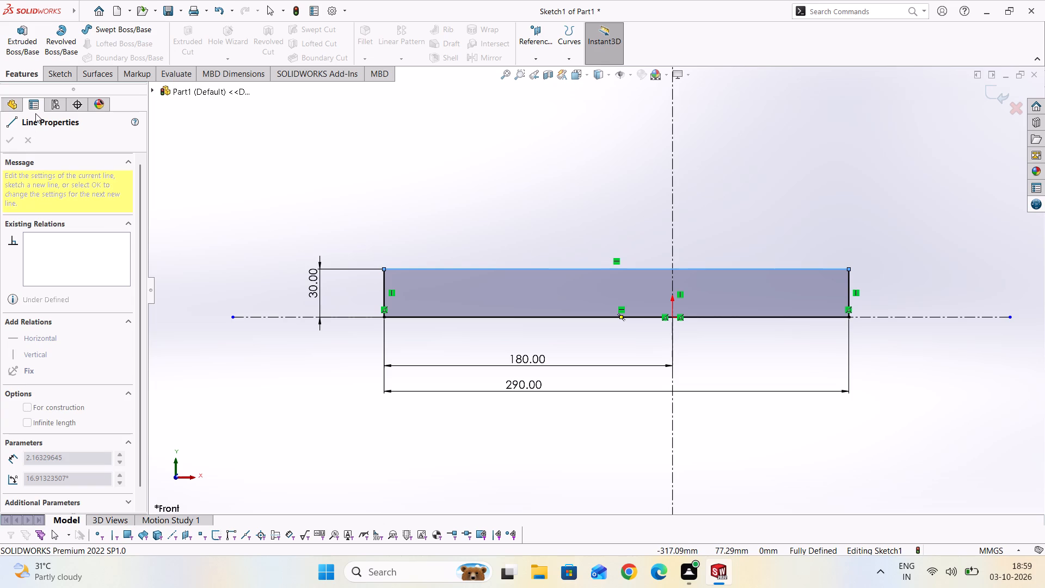
Extrude the closed rectangular profile 100 mm with the Mid Plane end condition.
key("Escape")
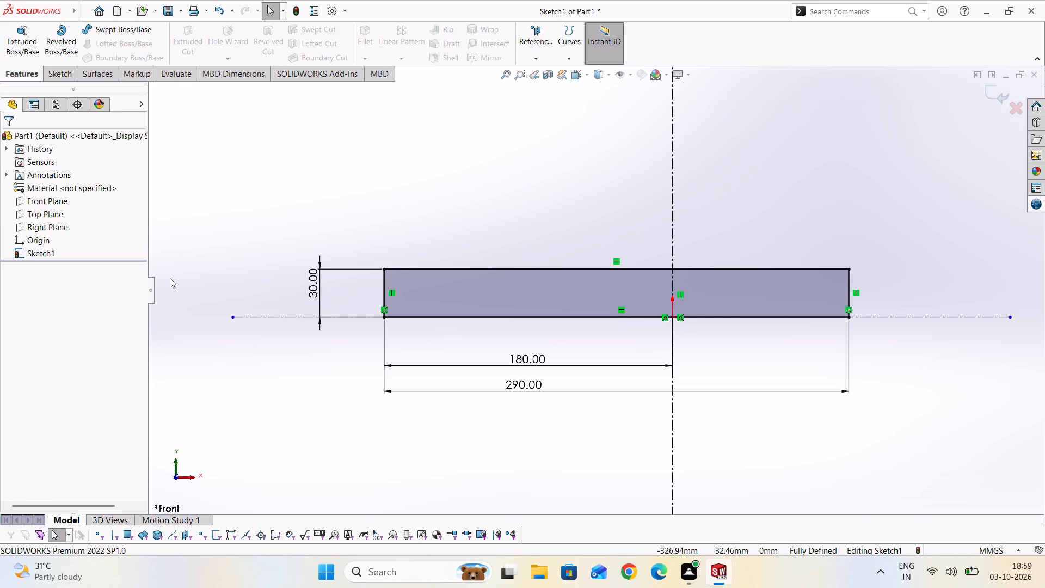
scroll(178, 283, "down", 1)
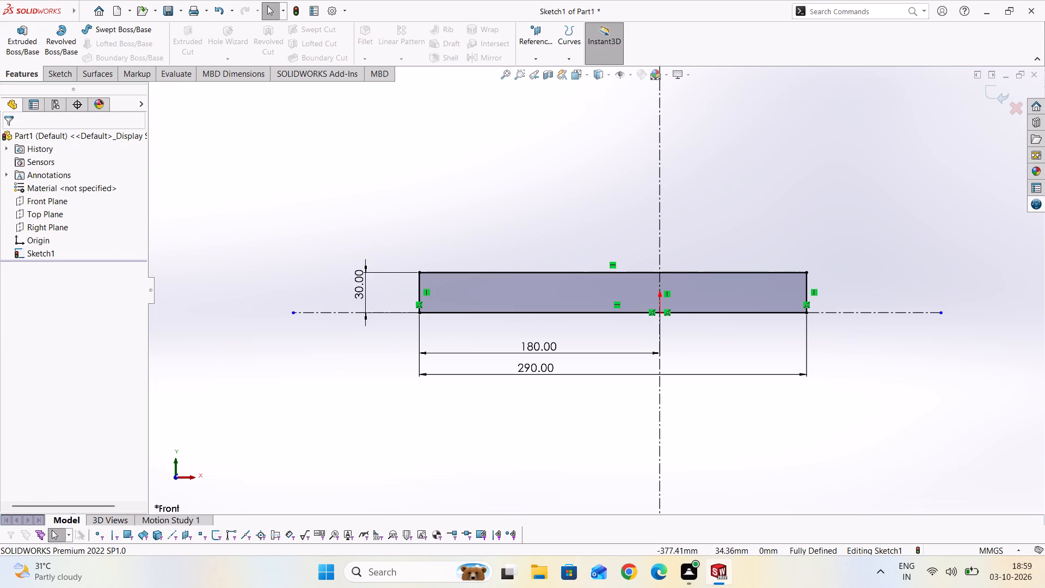
left_click(20, 51)
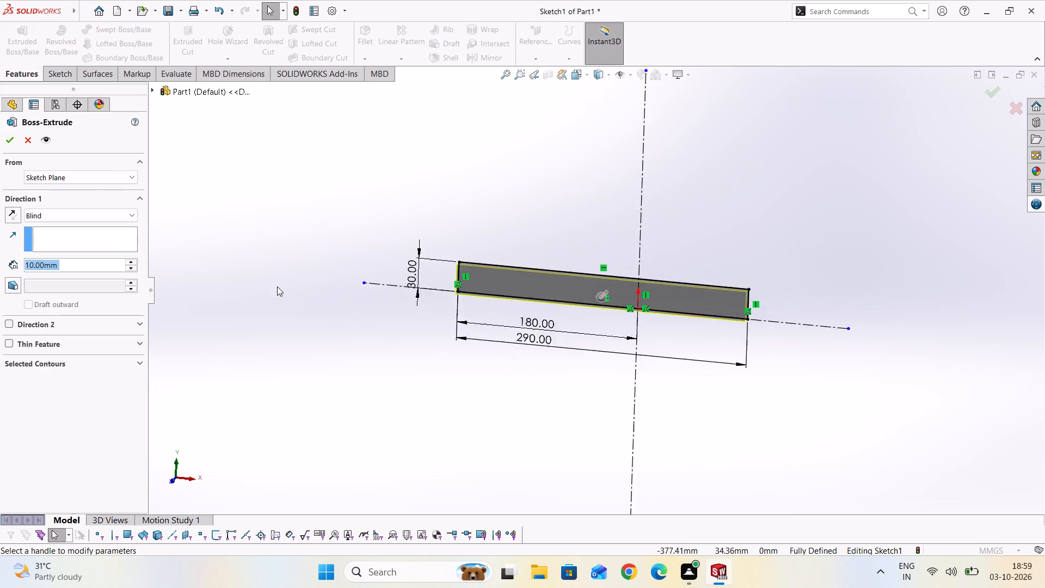
left_click(66, 211)
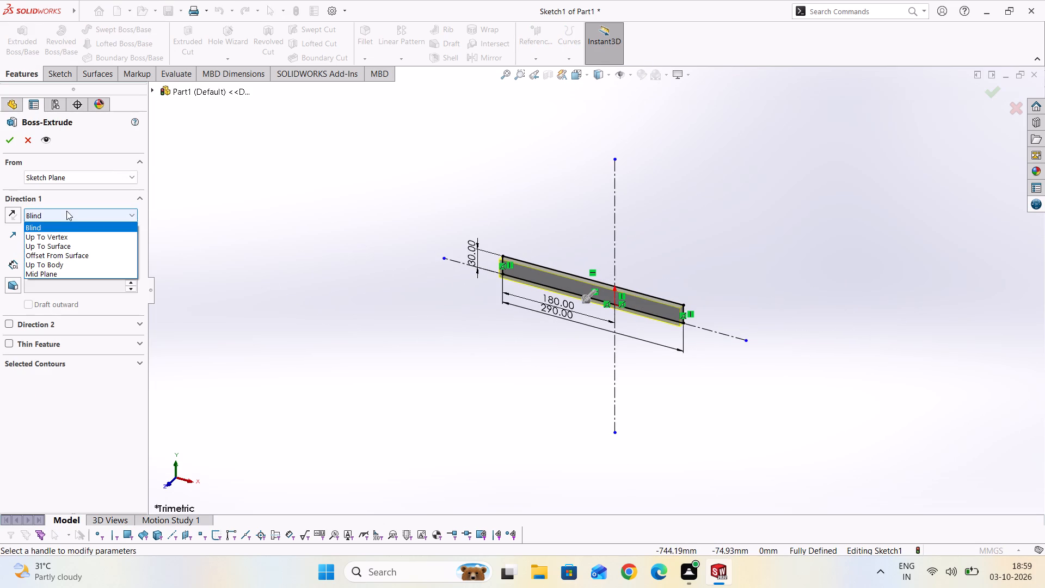
left_click(52, 277)
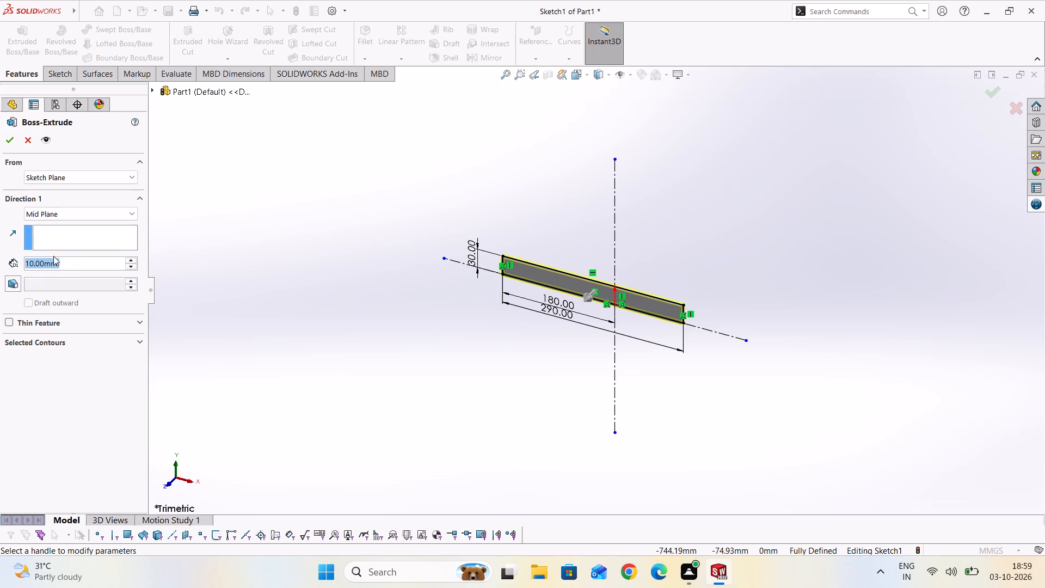
type("100")
key("Return")
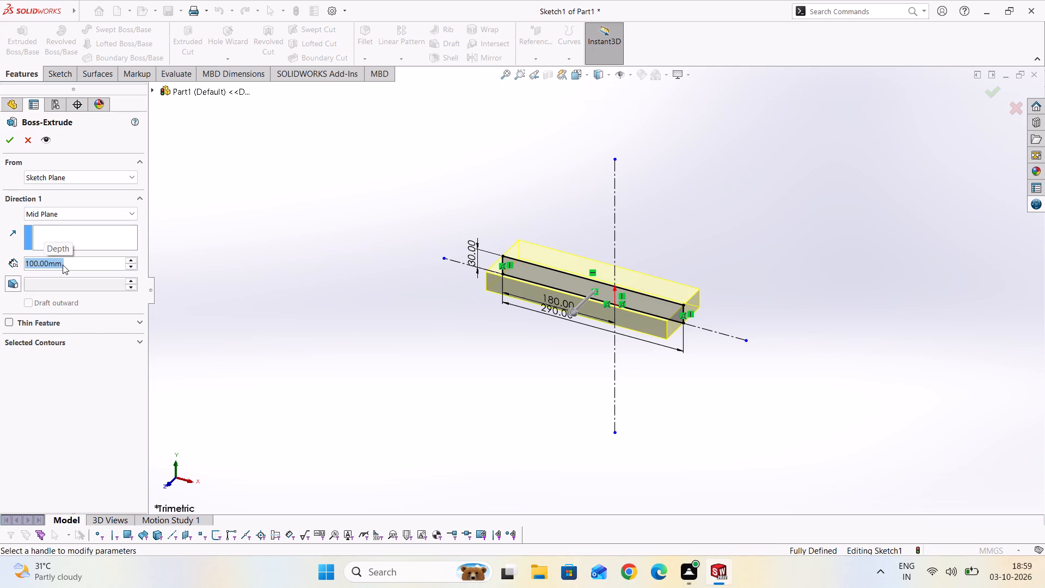
middle_click_drag(557, 402, 544, 443)
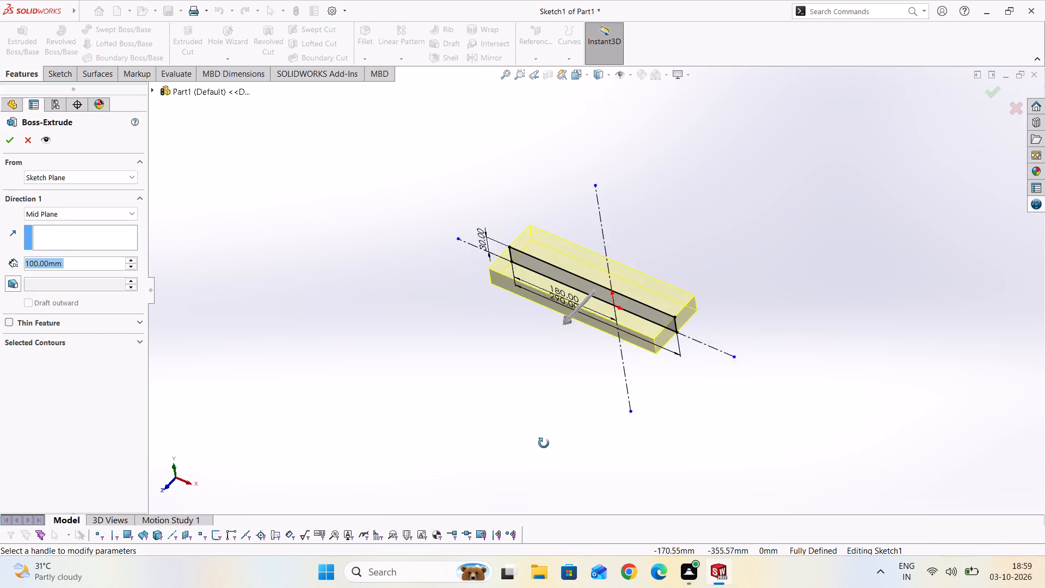
middle_click_drag(544, 443, 519, 445)
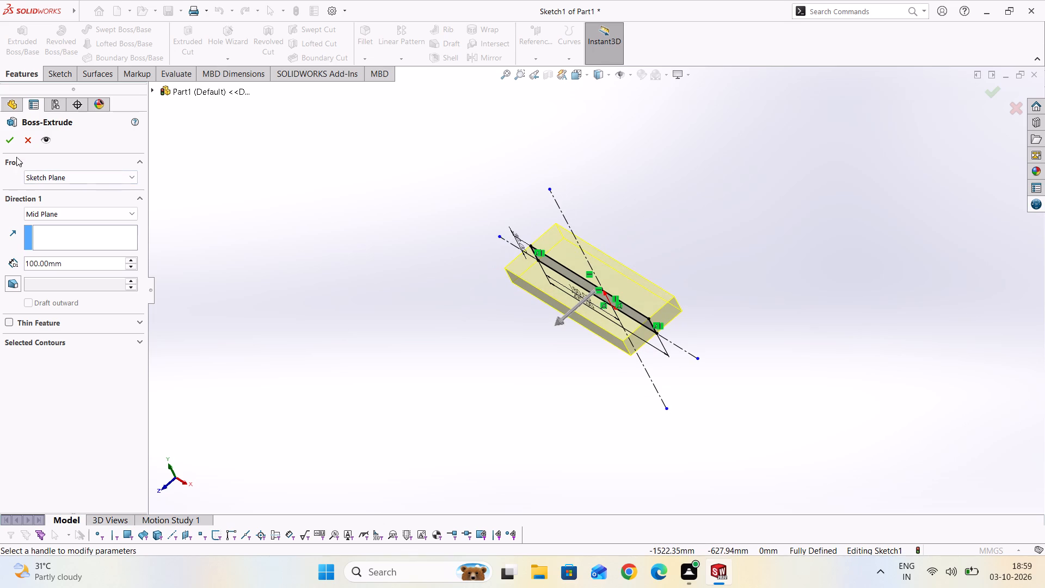
left_click(10, 140)
Examine the extruded base block from several angles.
scroll(608, 353, "up", 3)
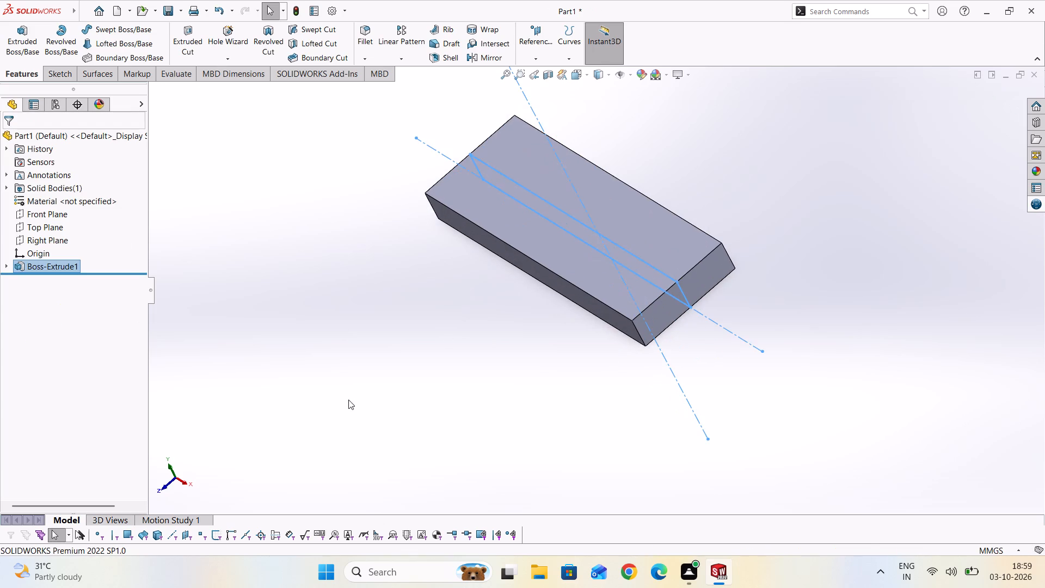
middle_click_drag(348, 400, 534, 492)
middle_click_drag(601, 369, 530, 428)
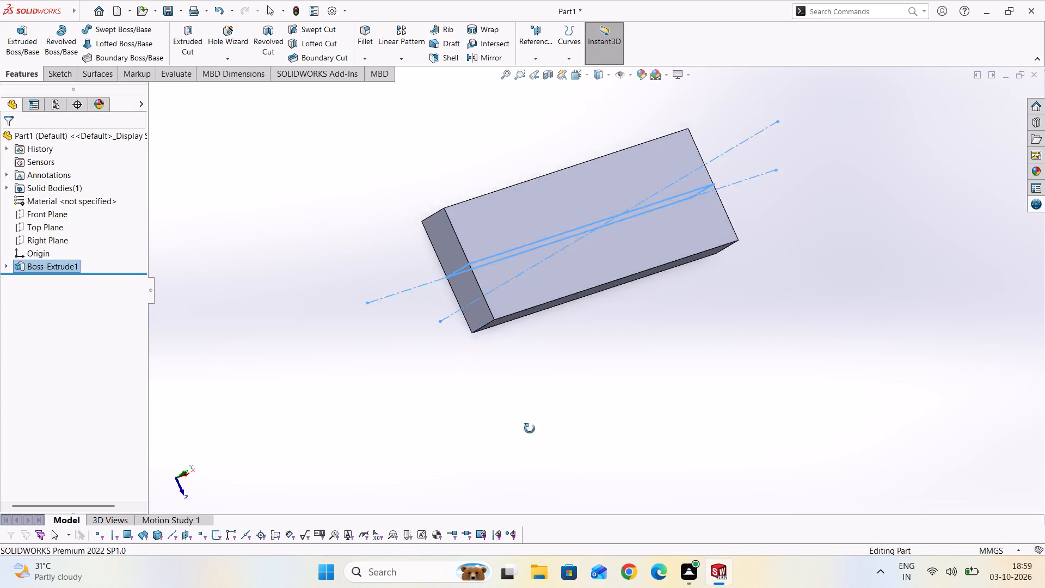
middle_click_drag(530, 428, 524, 430)
scroll(568, 388, "up", 2)
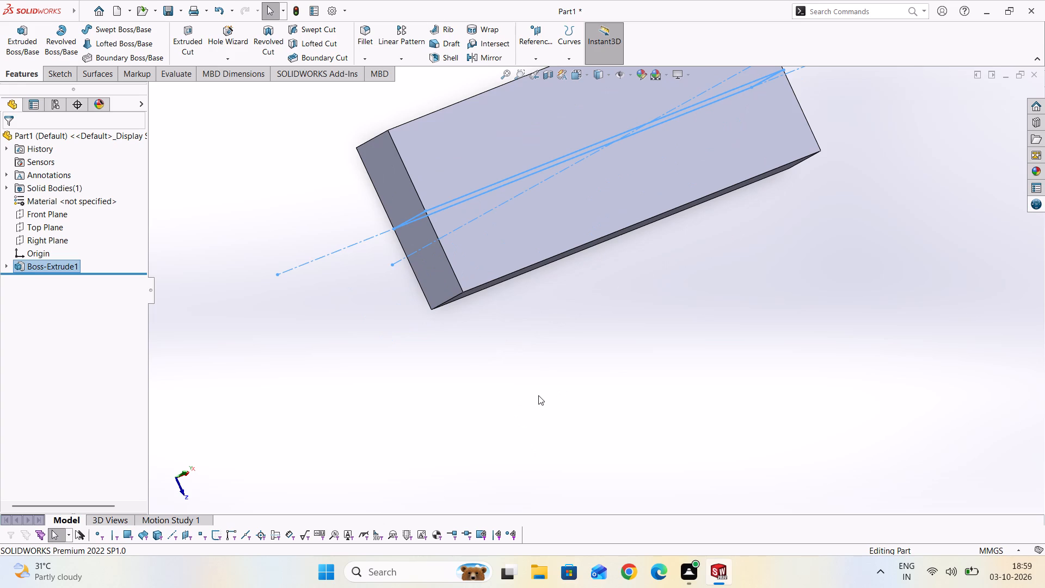
scroll(705, 433, "down", 1)
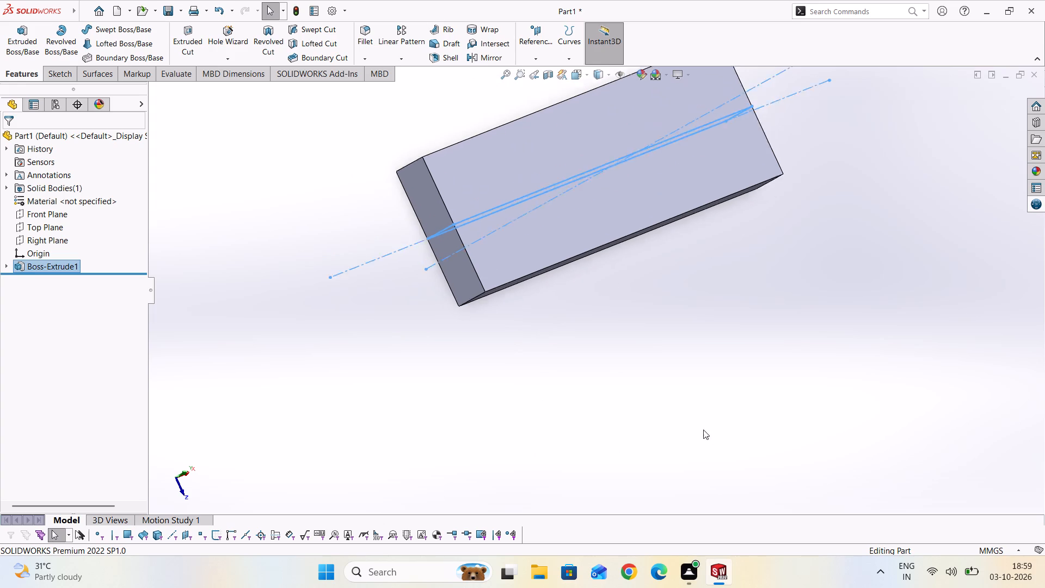
scroll(703, 430, "down", 3)
middle_click_drag(483, 345, 530, 424)
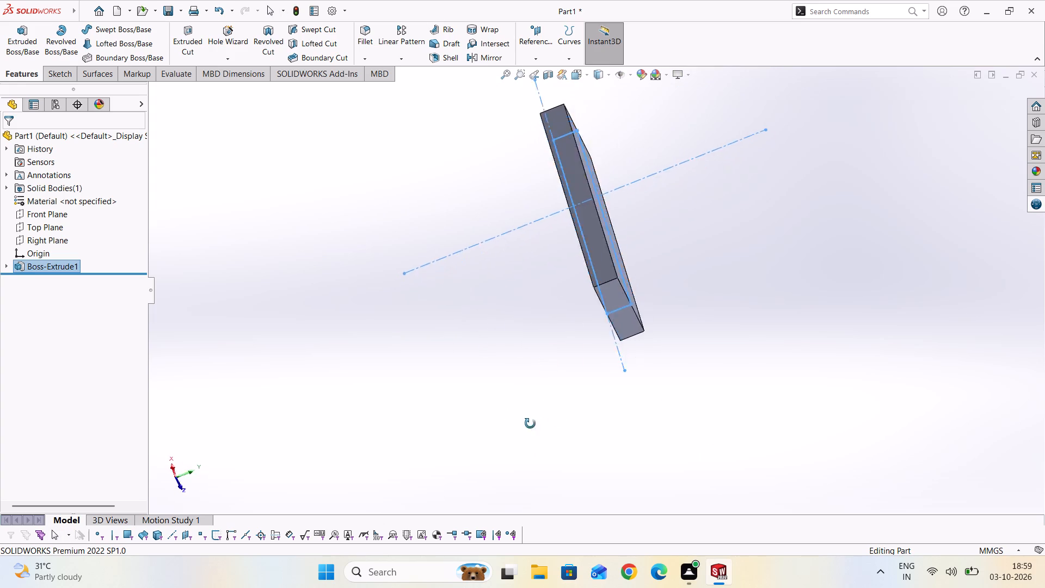
middle_click_drag(530, 424, 413, 333)
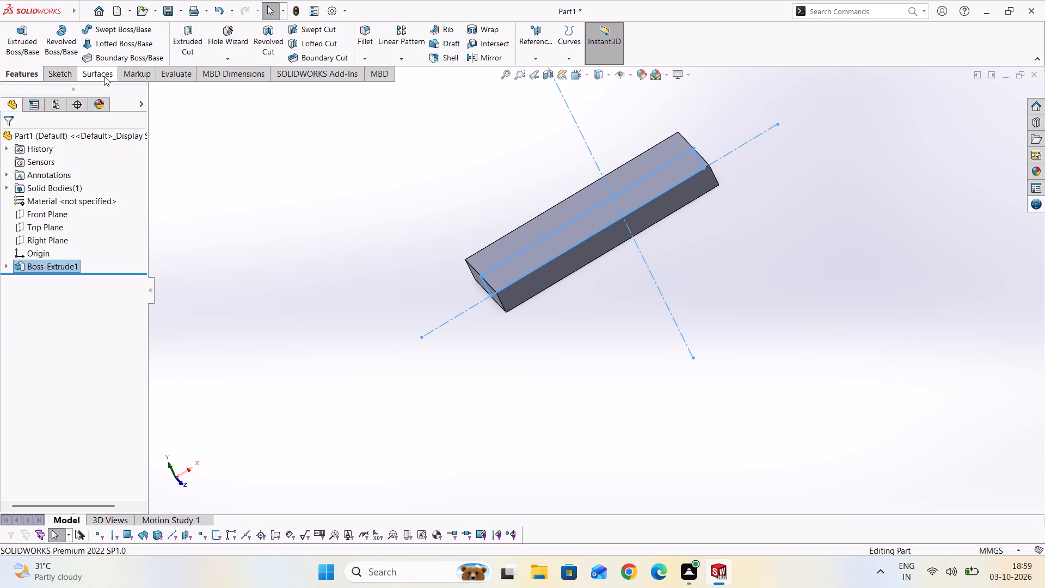
Start a sketch on the Front Plane and draw a vertical centerline about 185 mm long through the origin.
left_click(71, 77)
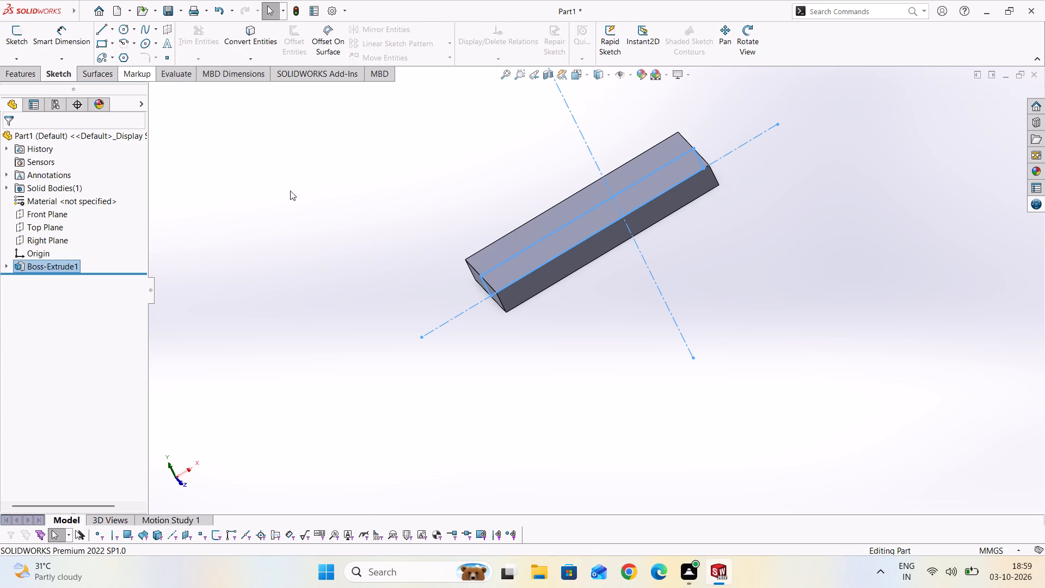
right_click(57, 209)
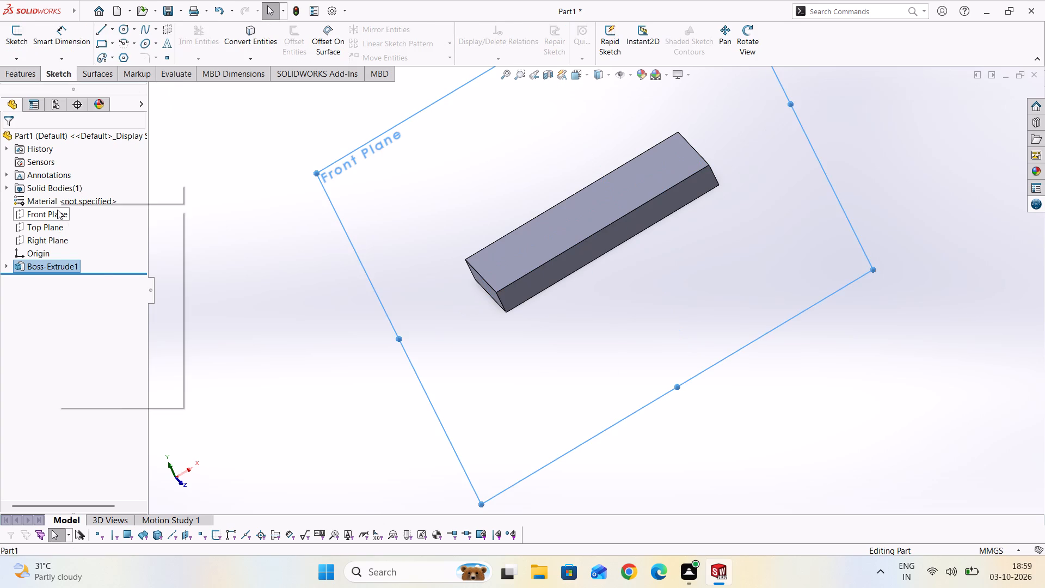
left_click(66, 192)
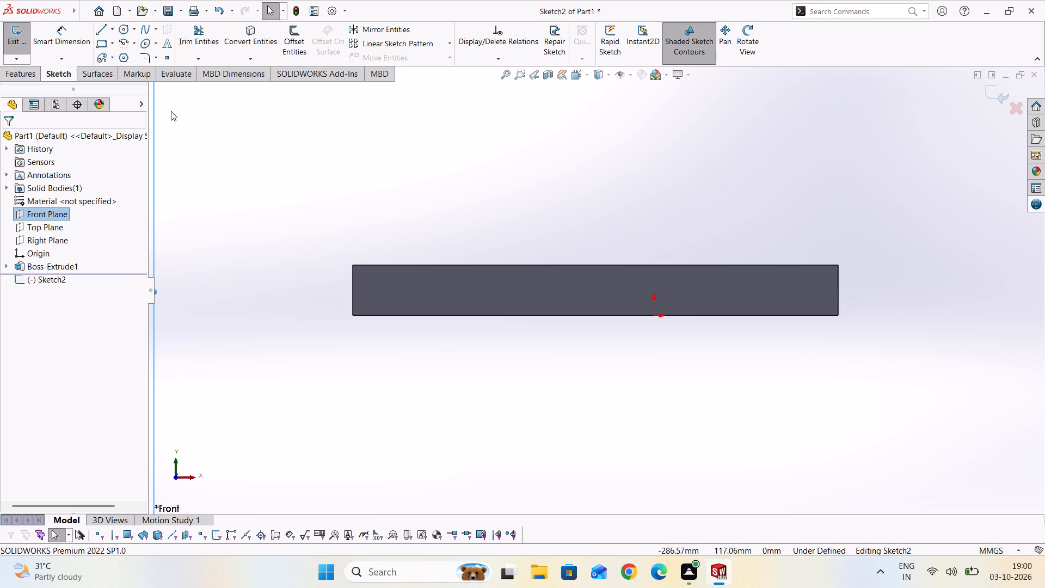
left_click(113, 32)
left_click(115, 54)
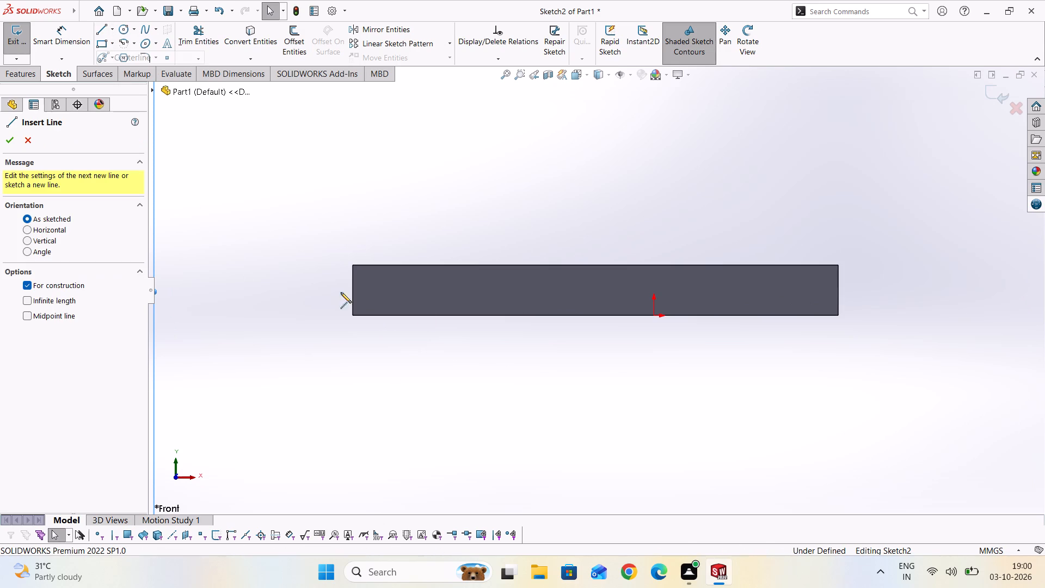
left_click(653, 412)
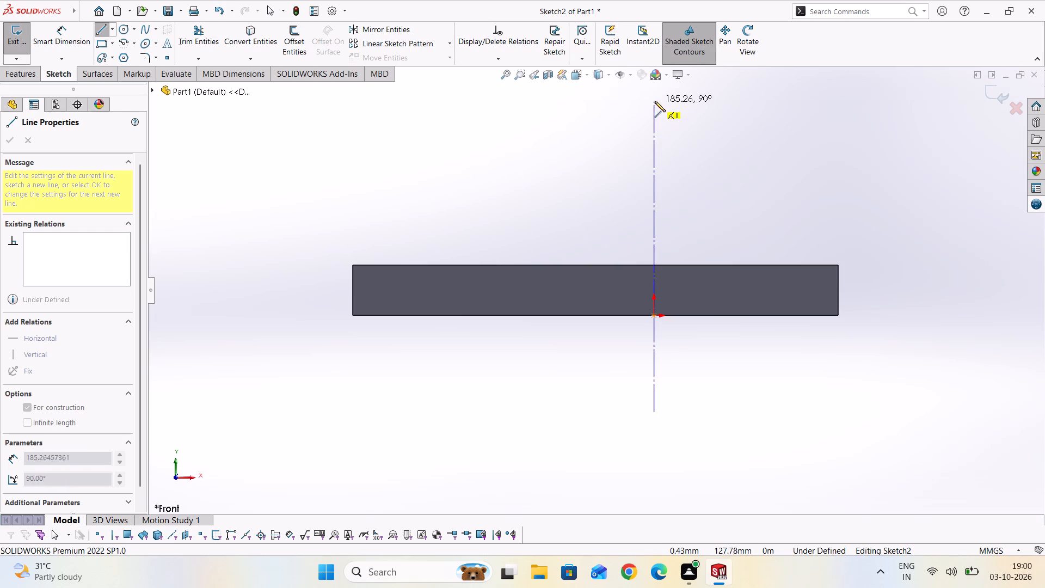
left_click(655, 98)
key("Escape")
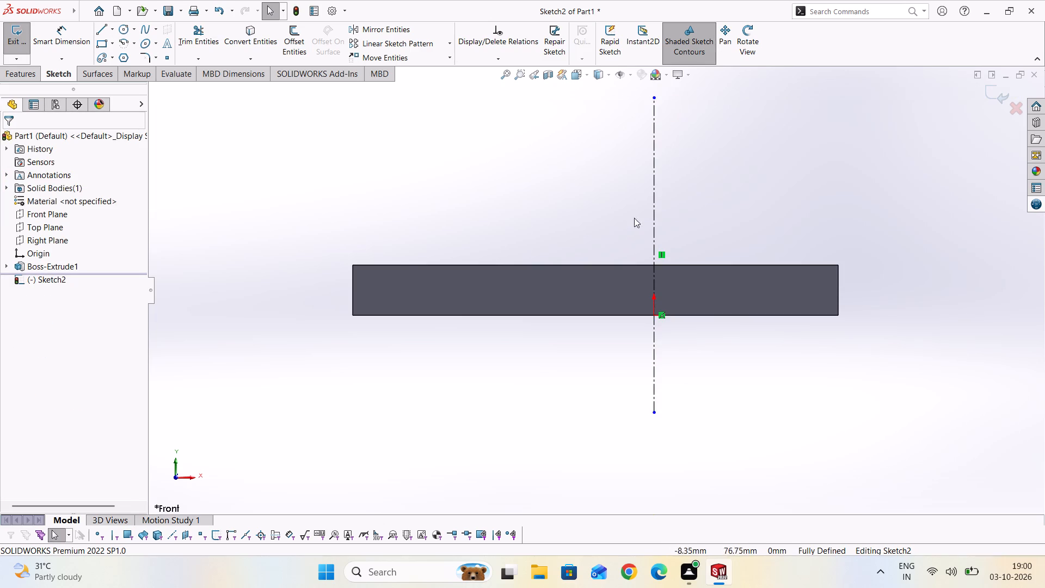
Sketch a circle of about 33.6 mm radius centred on the vertical centerline above the base block.
scroll(634, 242, "down", 3)
scroll(624, 173, "up", 2)
scroll(630, 219, "up", 2)
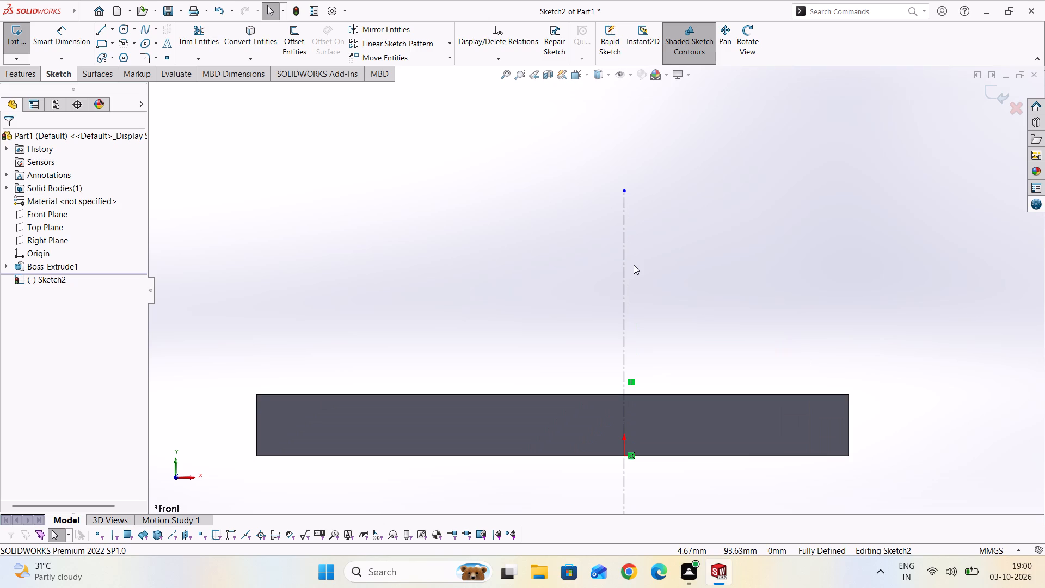
left_click(123, 31)
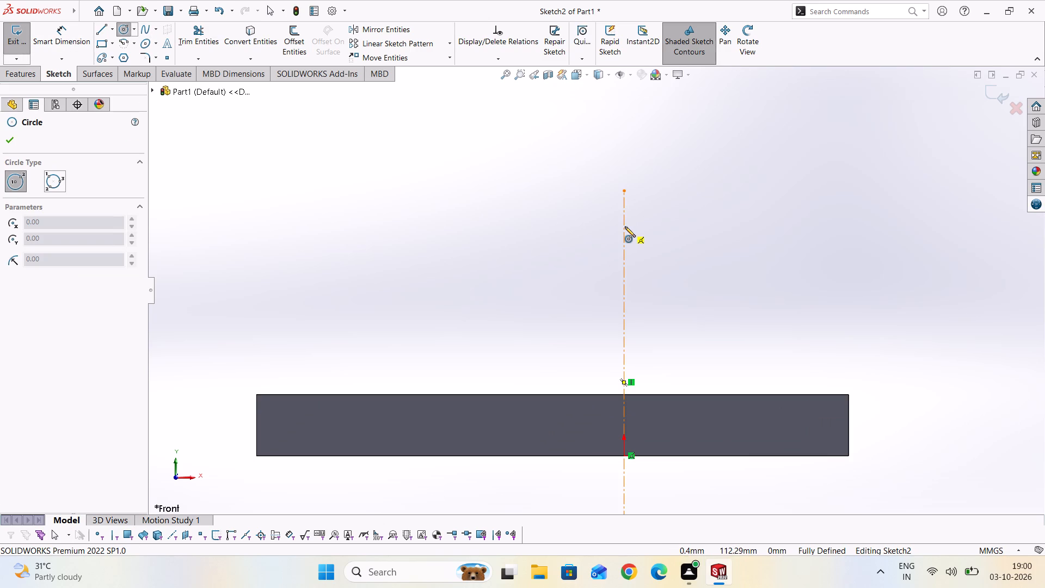
left_click(622, 226)
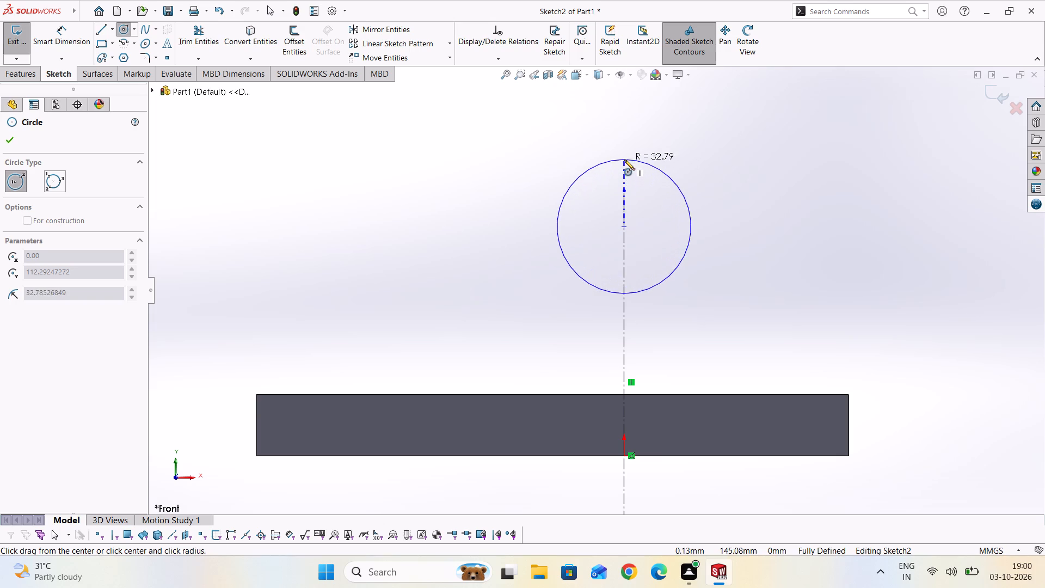
left_click(624, 158)
key("Escape")
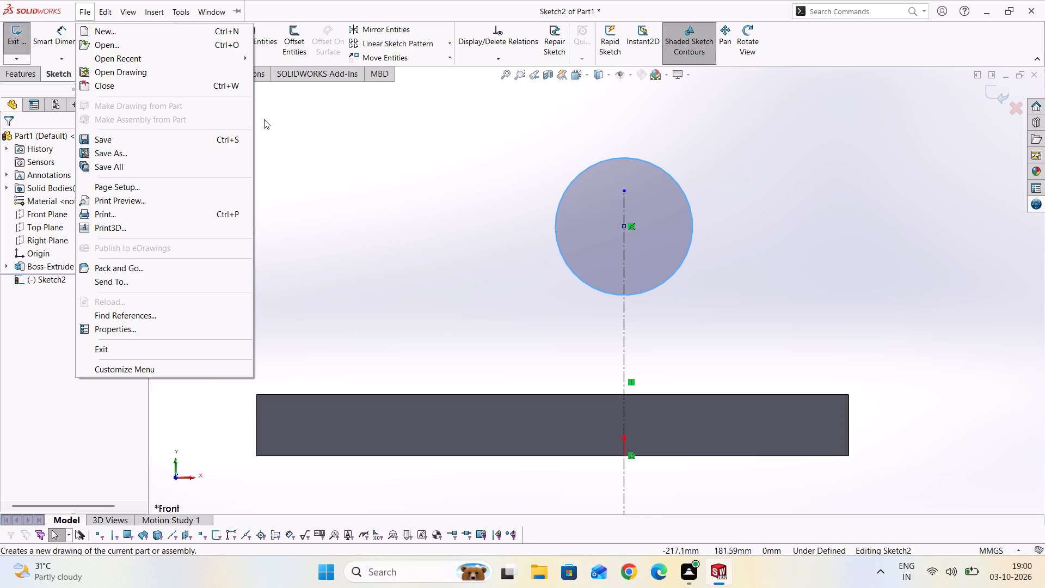
key("Escape")
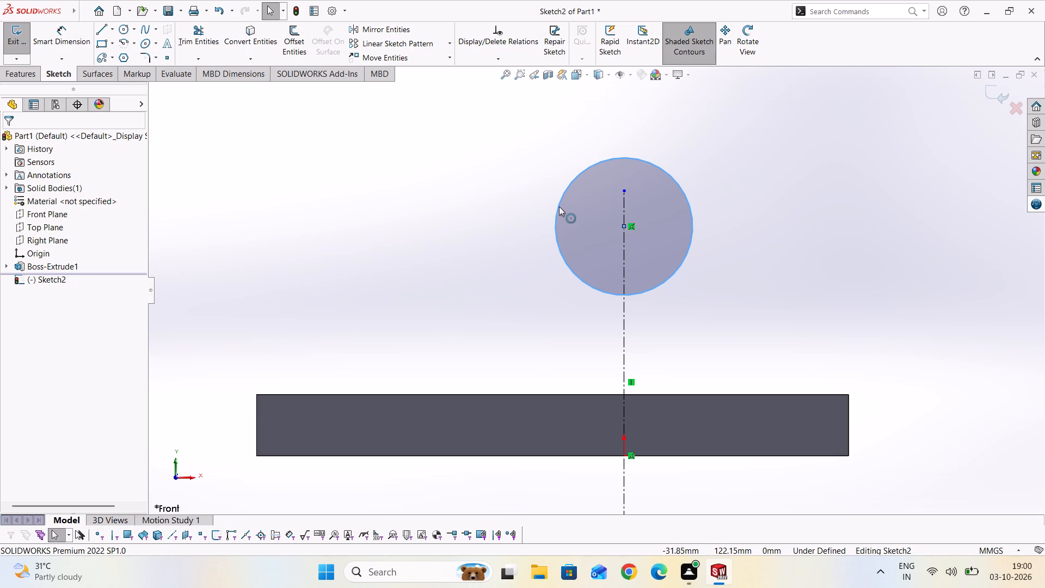
Dimension the circle's diameter to 100 mm.
left_click(77, 44)
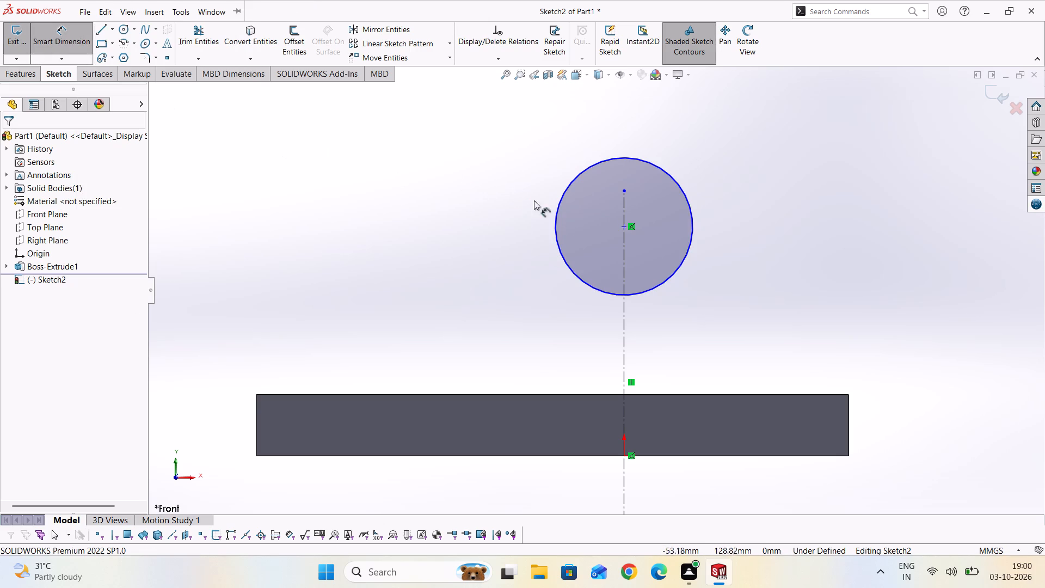
left_click(560, 205)
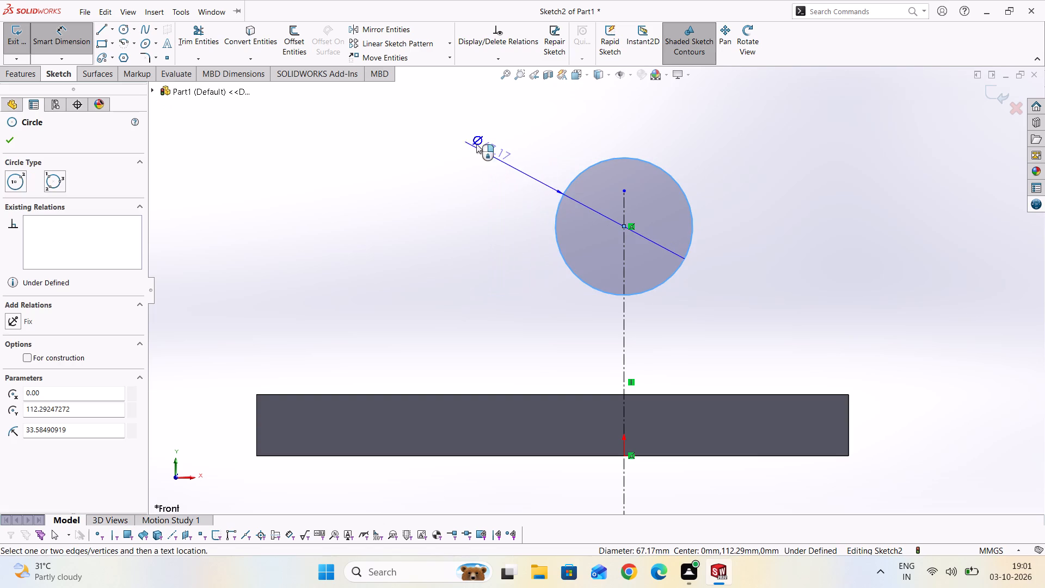
left_click(450, 130)
scroll(468, 133, "up", 2)
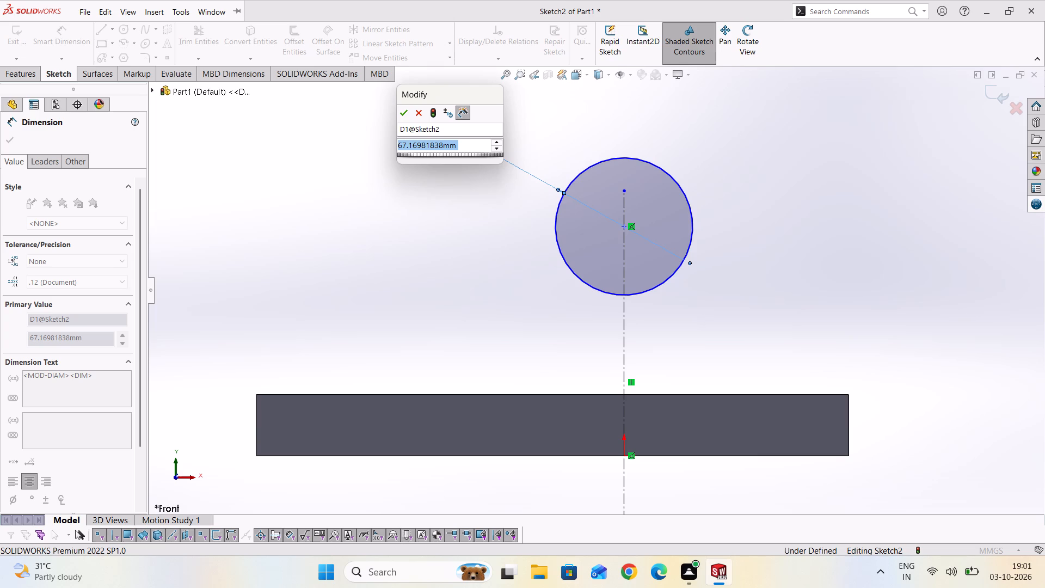
type("100")
key("Return")
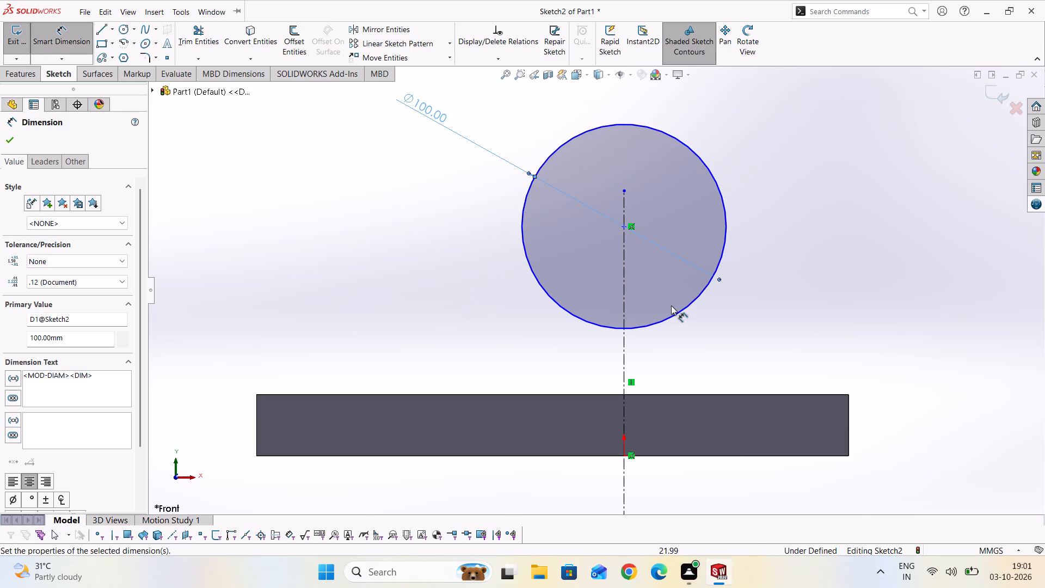
Dimension the vertical distance from the base block's top edge to the circle's centre to 70 mm.
left_click(626, 226)
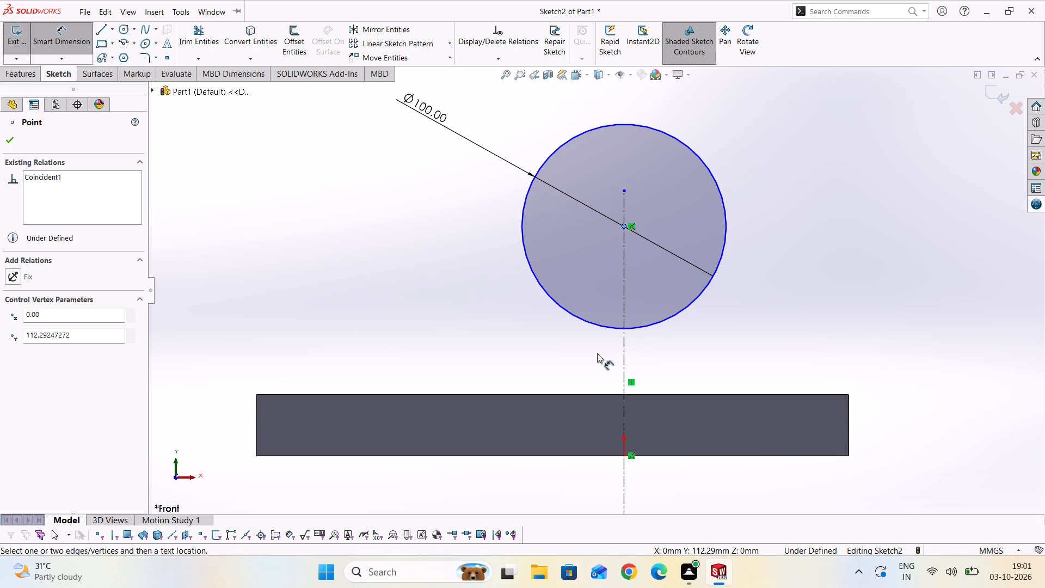
left_click(598, 394)
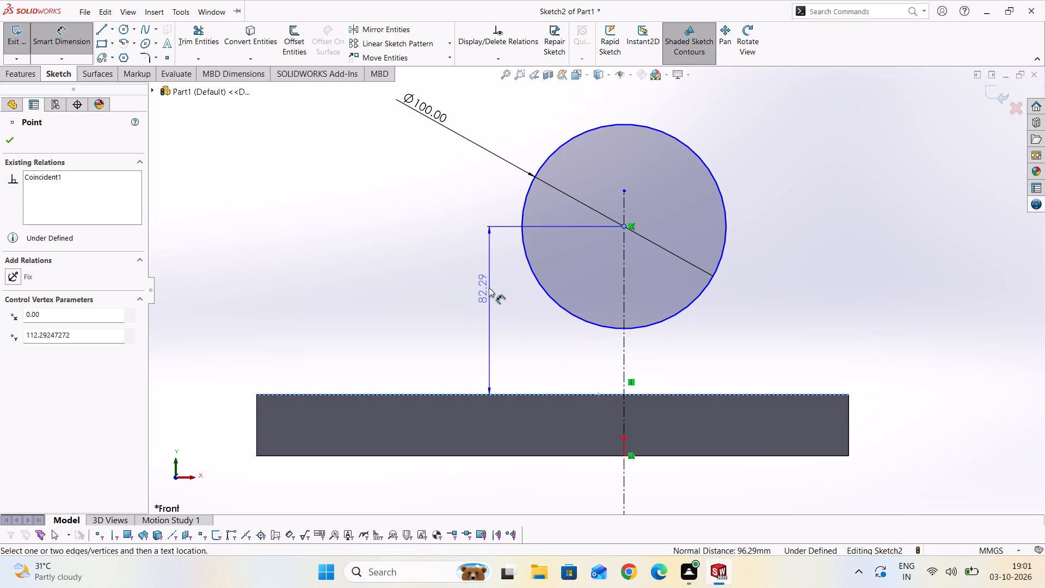
left_click(489, 287)
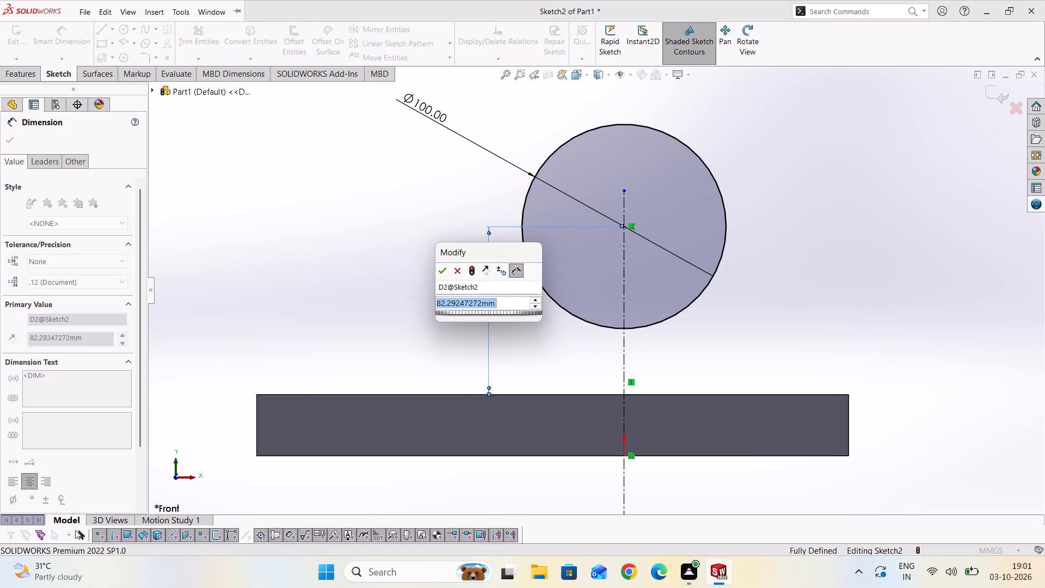
type("70")
key("Return")
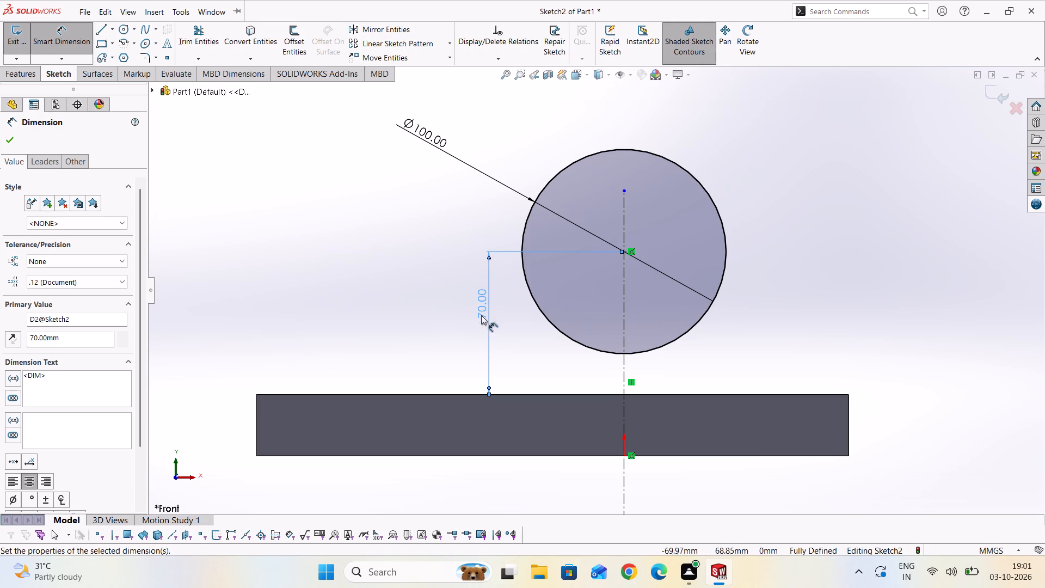
key("Escape")
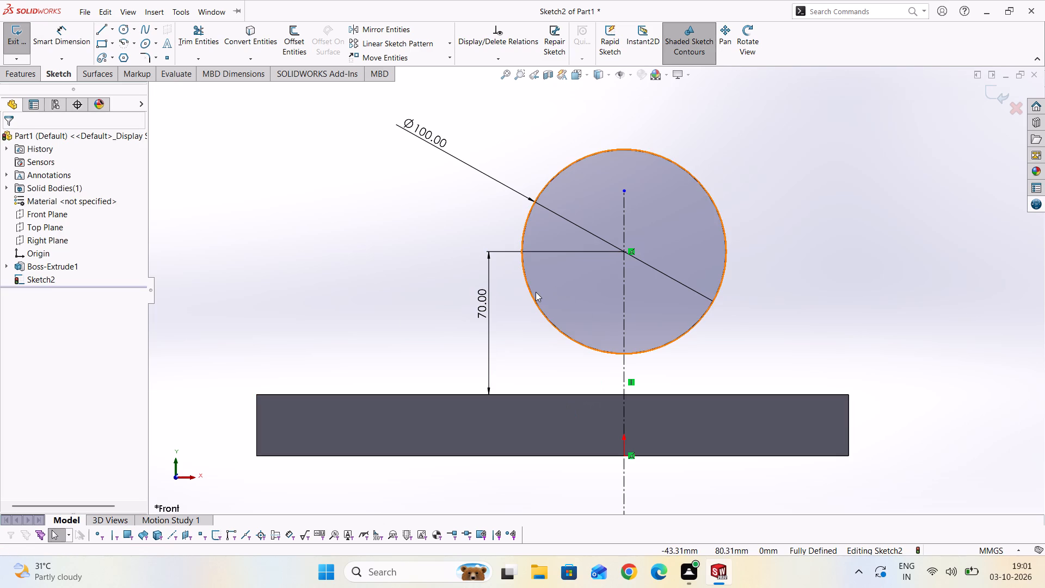
Sketch a concentric circle inside the 100 mm circle and dimension its diameter to 60 mm.
left_click(125, 25)
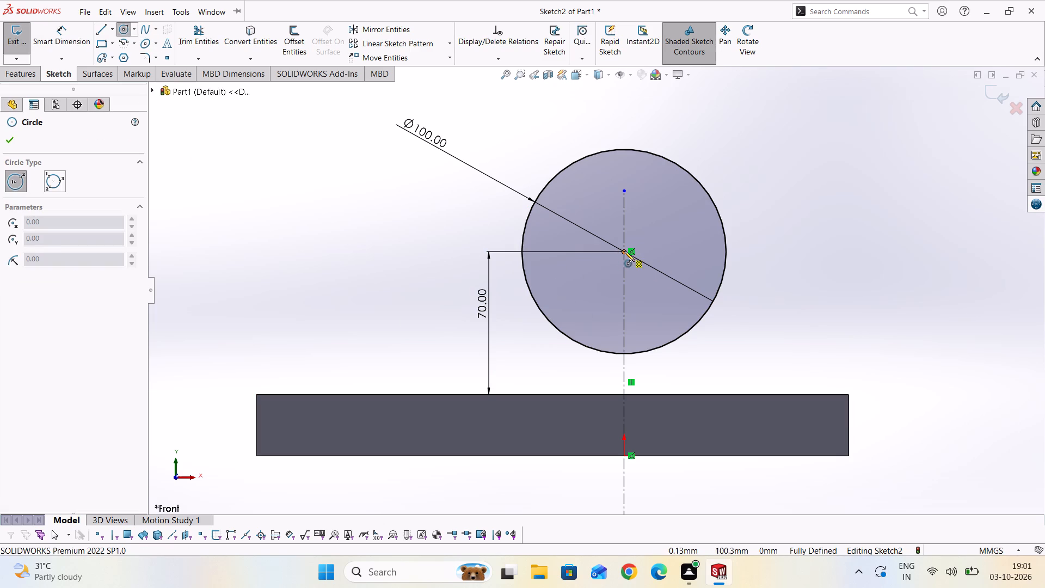
left_click(623, 252)
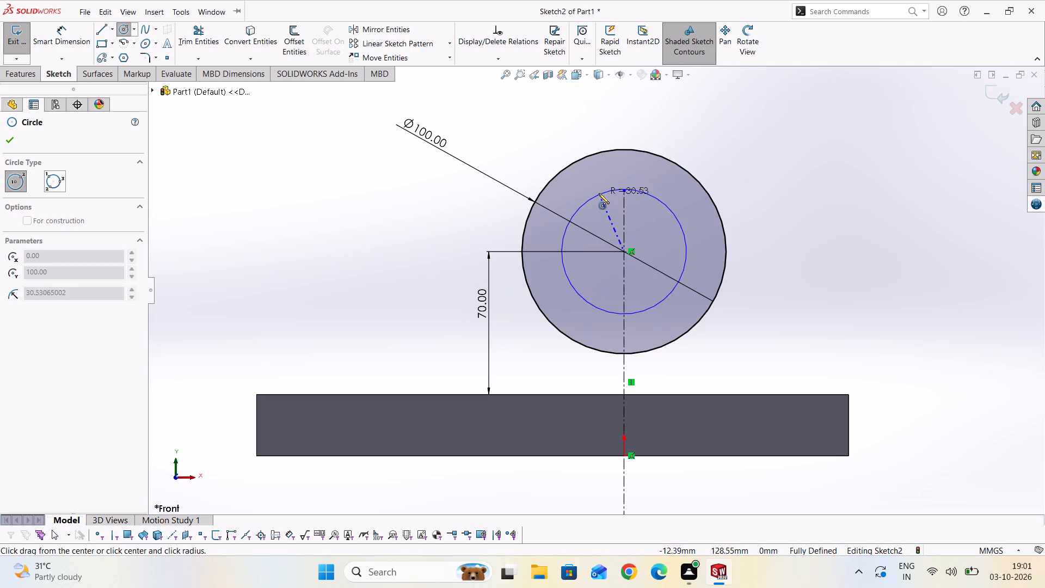
left_click(597, 191)
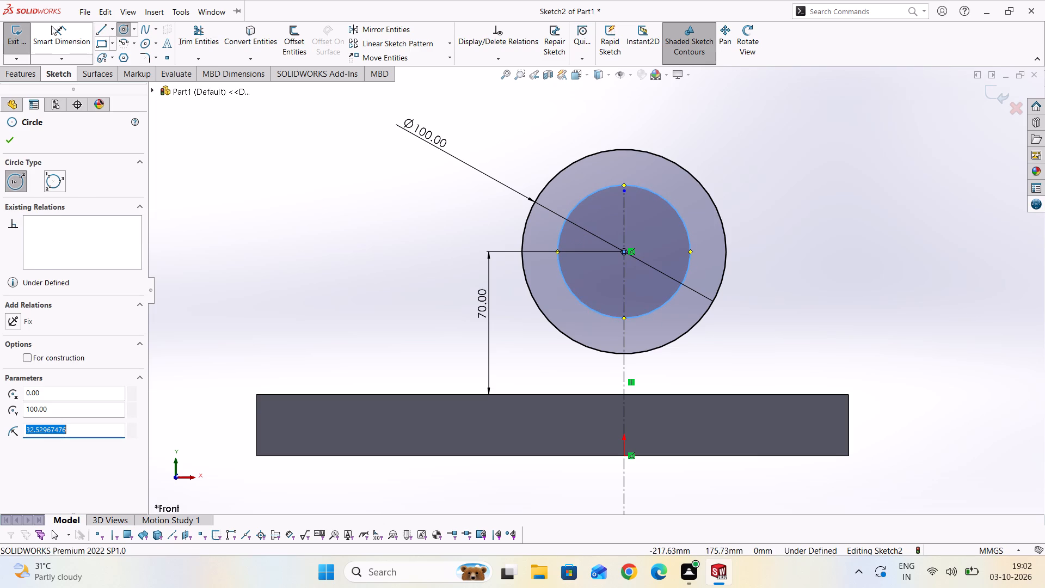
left_click(54, 27)
left_click(574, 207)
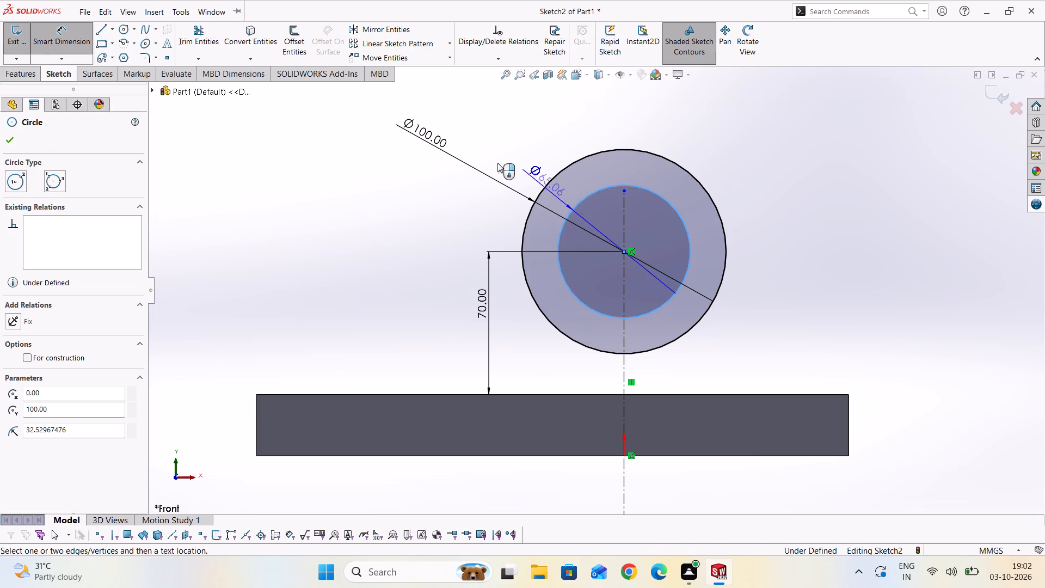
left_click(463, 126)
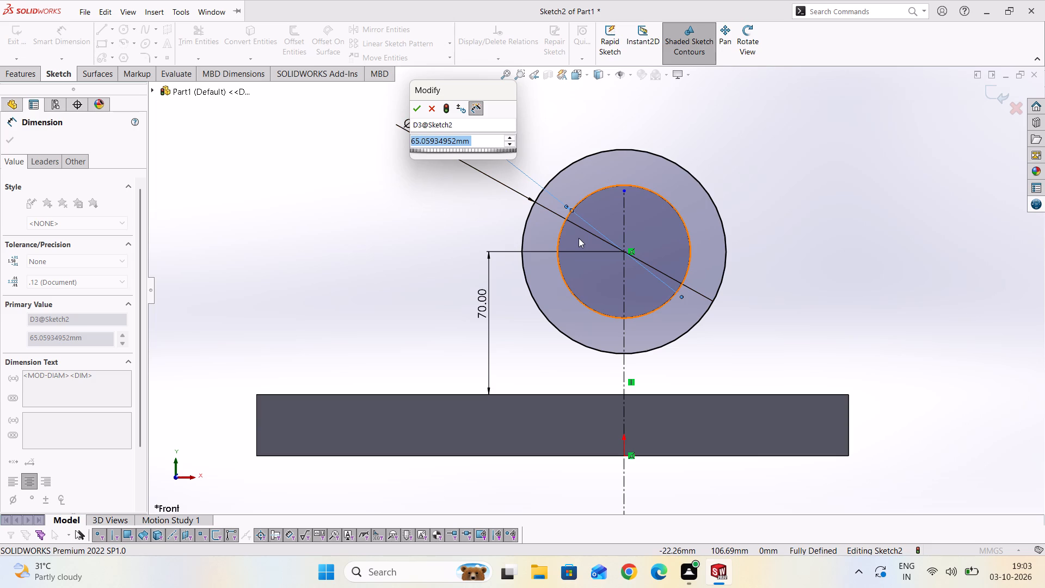
type("60")
key("Return")
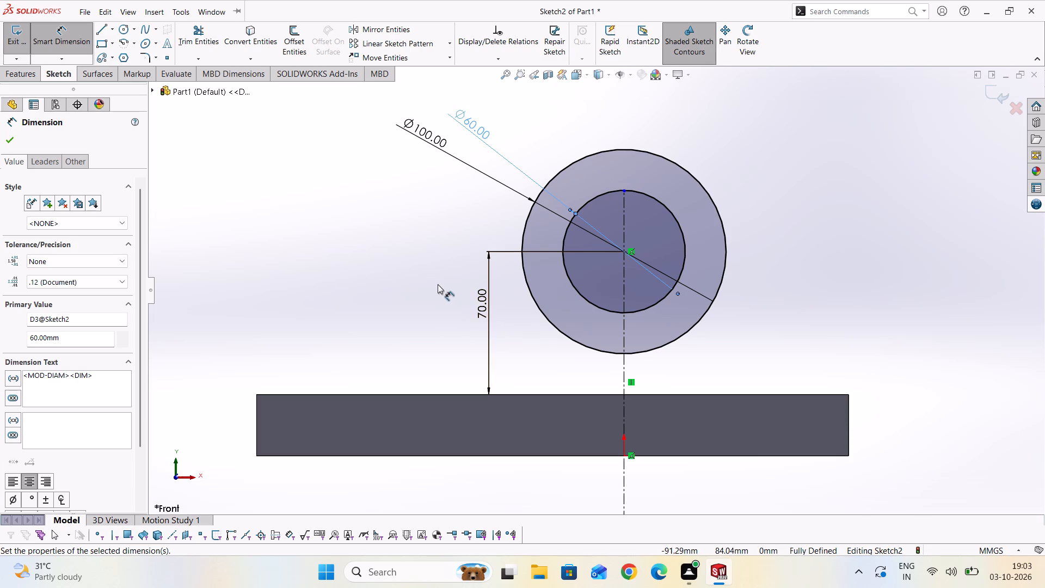
Examine the two-circle sketch and its position above the base block from several angles.
middle_click_drag(414, 273, 509, 326)
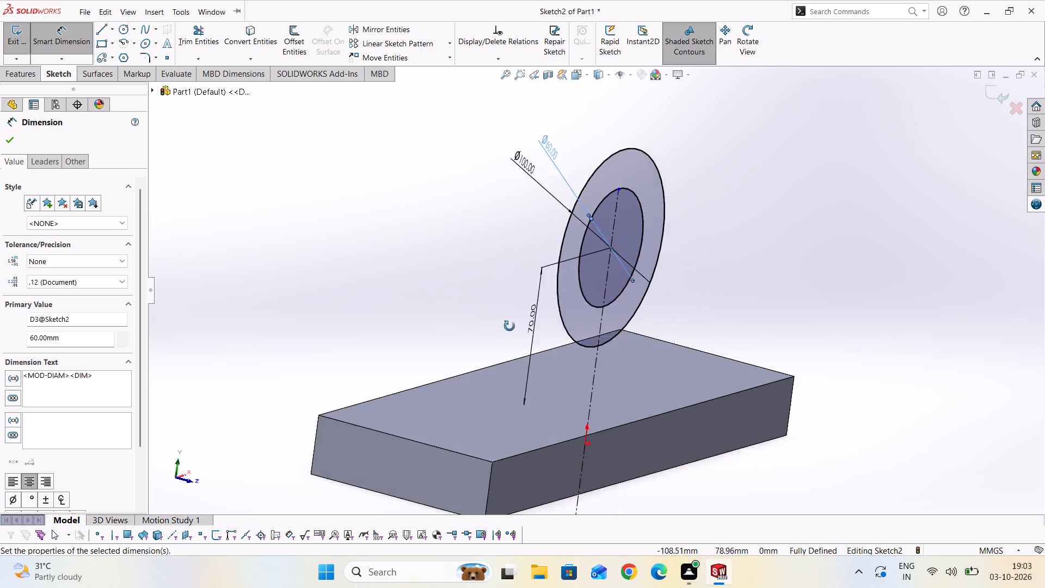
middle_click_drag(509, 326, 472, 301)
middle_click_drag(494, 299, 487, 299)
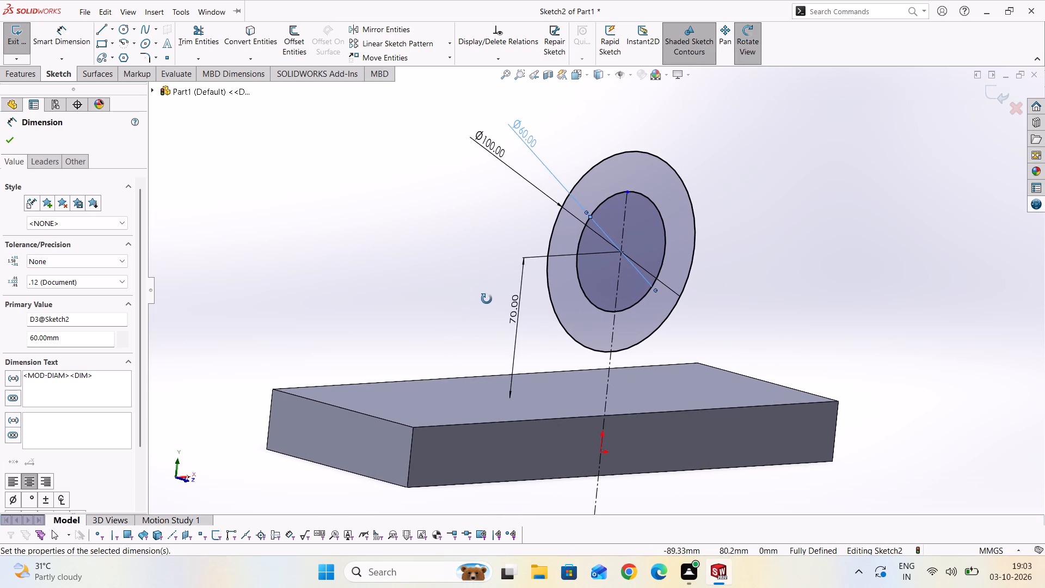
middle_click_drag(487, 299, 482, 296)
scroll(527, 286, "up", 2)
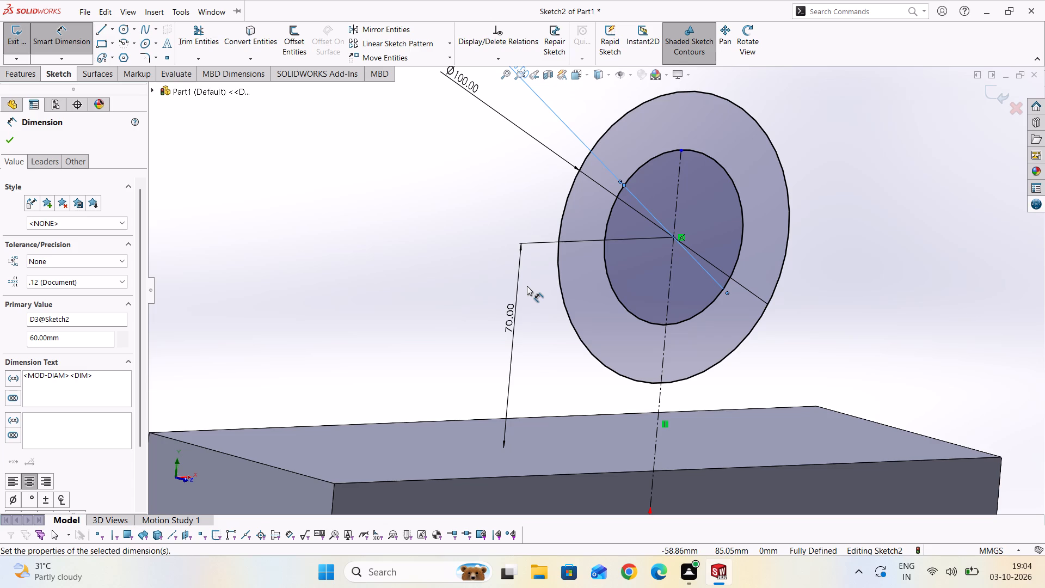
scroll(463, 303, "down", 3)
middle_click_drag(456, 301, 495, 324)
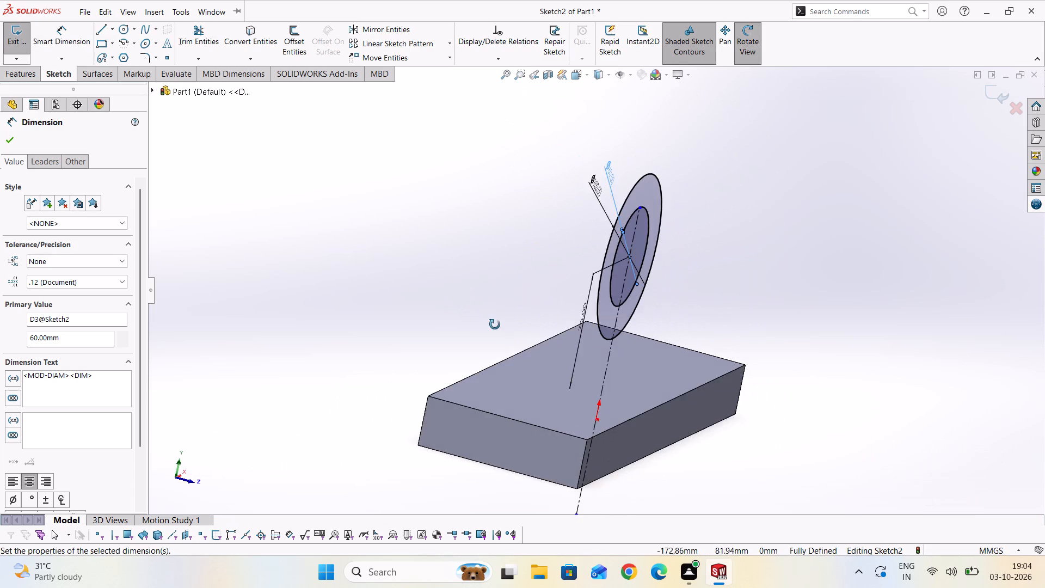
middle_click_drag(495, 324, 468, 317)
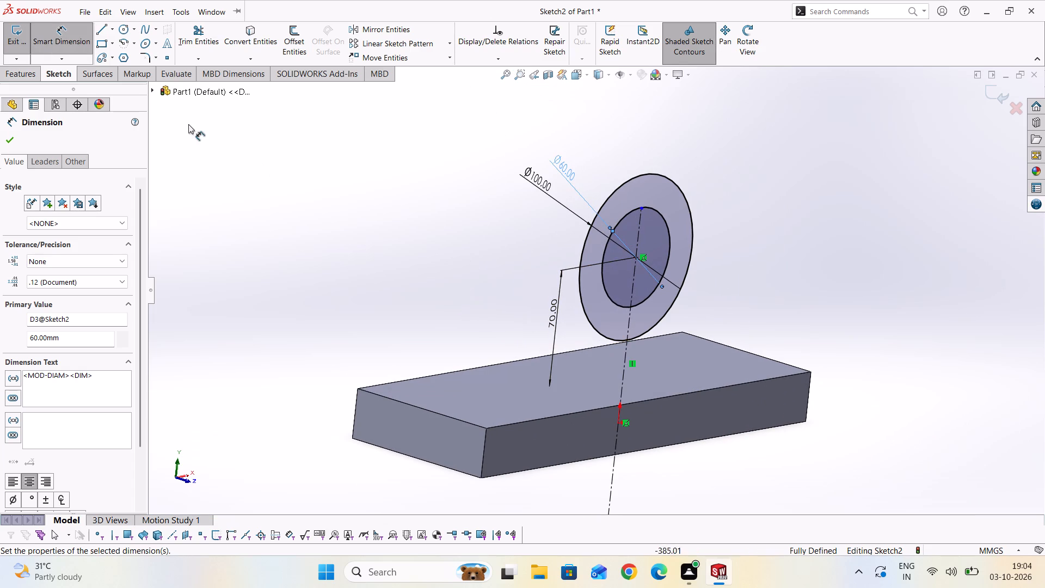
Extrude the two-circle ring profile as a boss from the sketch plane, Mid Plane, to a depth of 112 mm with merged result.
left_click(12, 76)
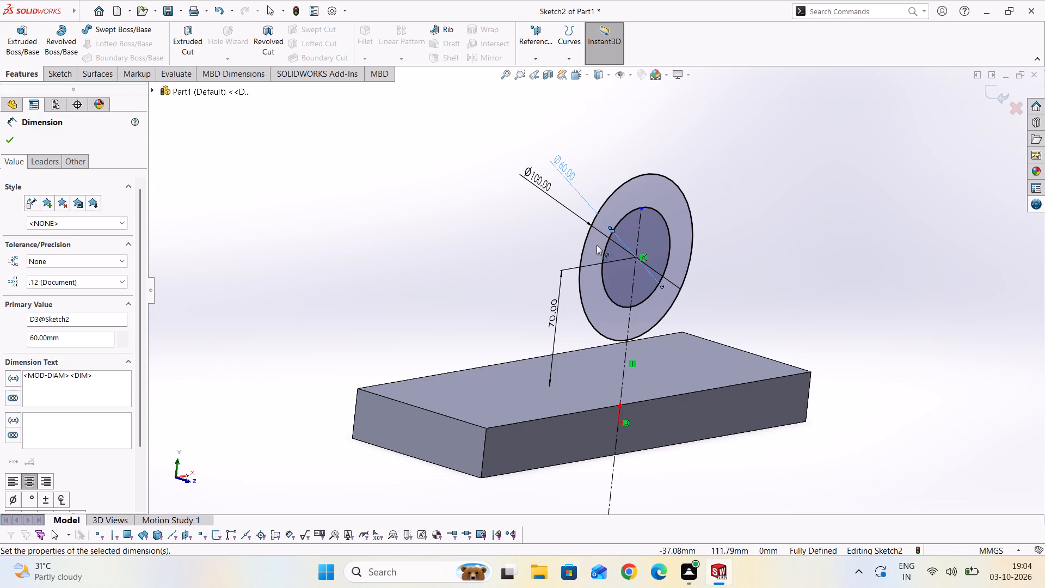
left_click(27, 44)
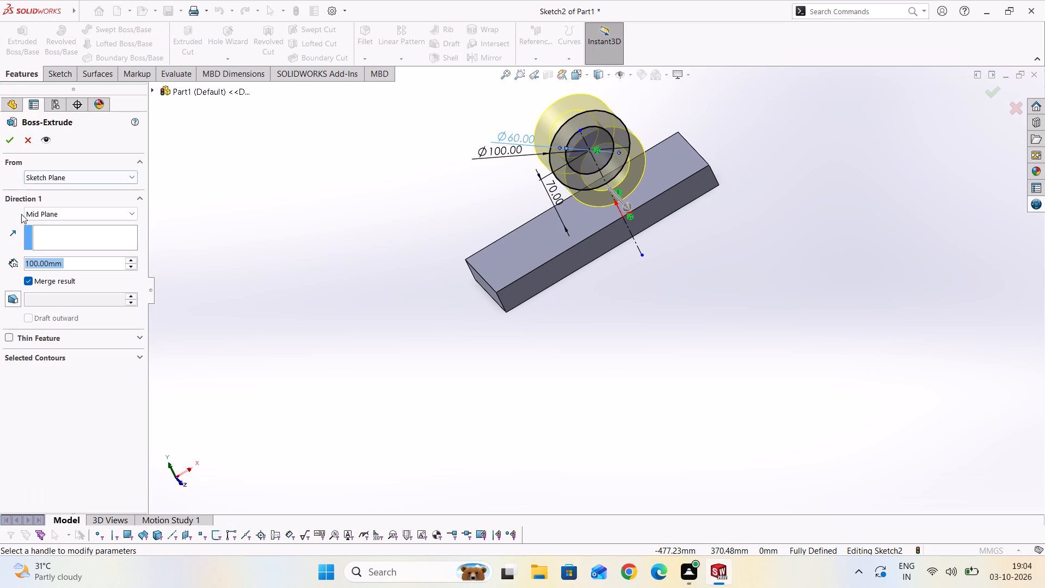
double_click(98, 265)
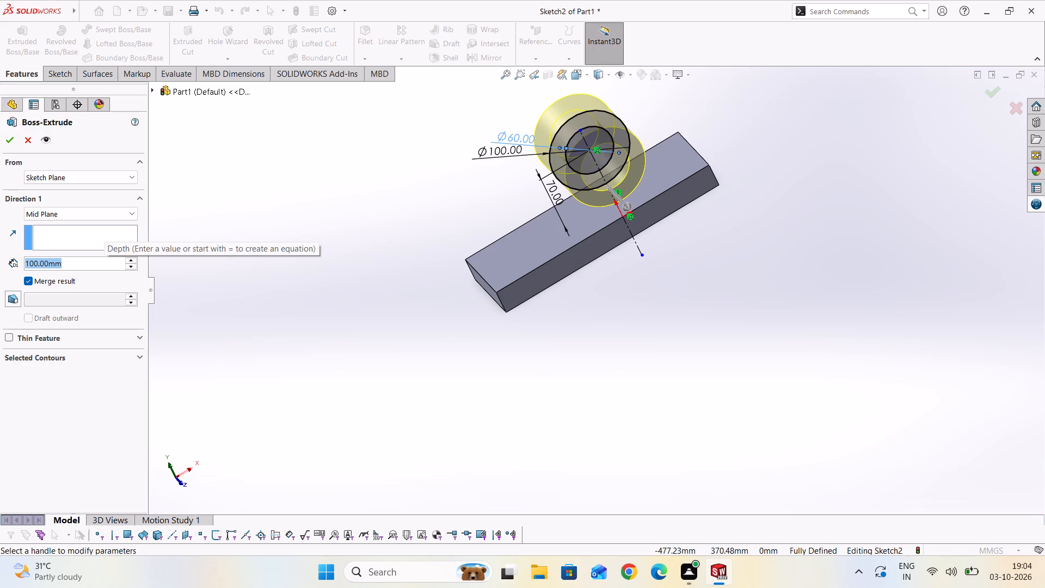
type("11")
key("2")
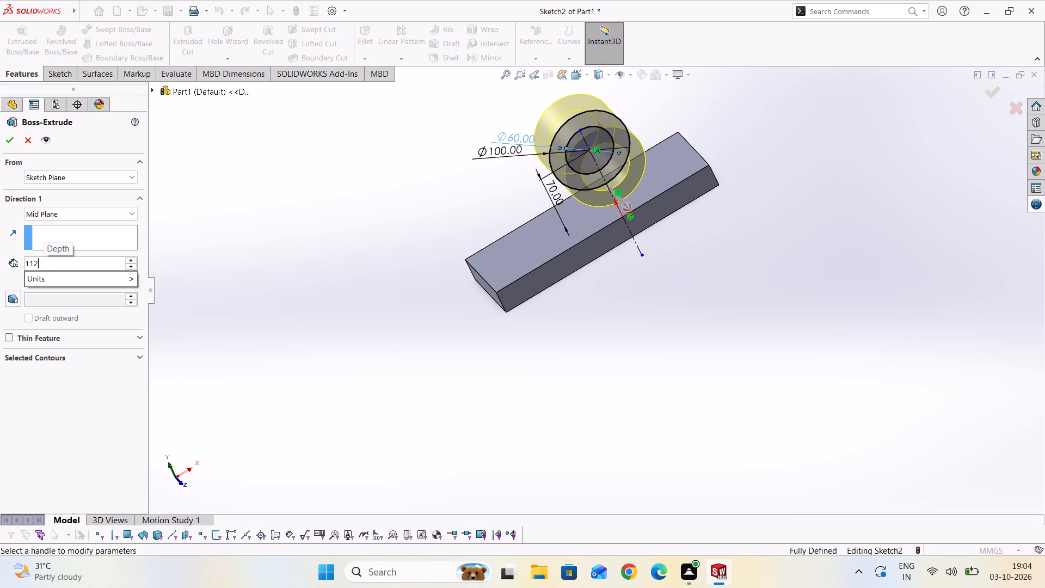
key("Return")
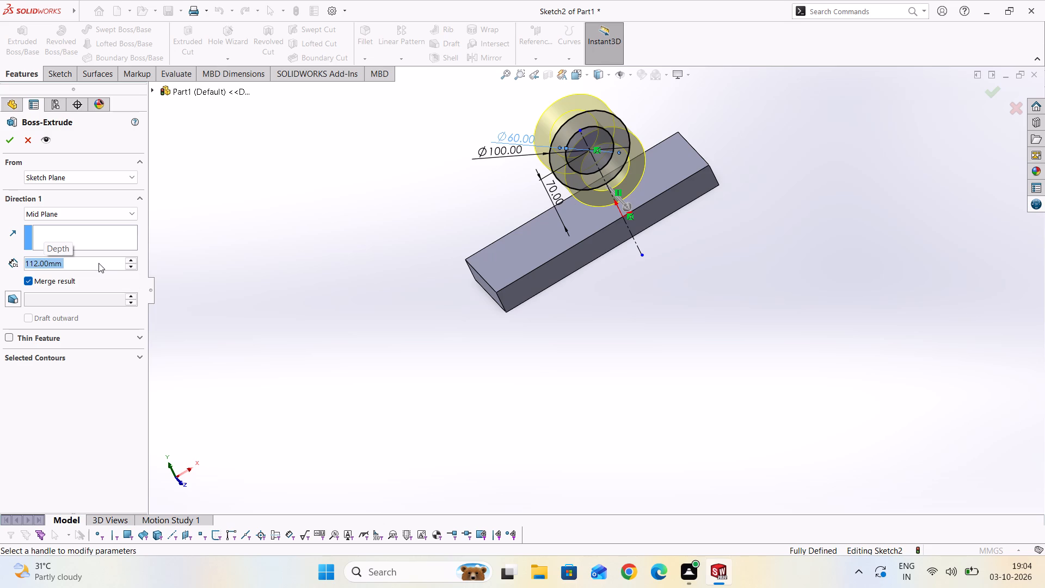
middle_click_drag(326, 430, 329, 430)
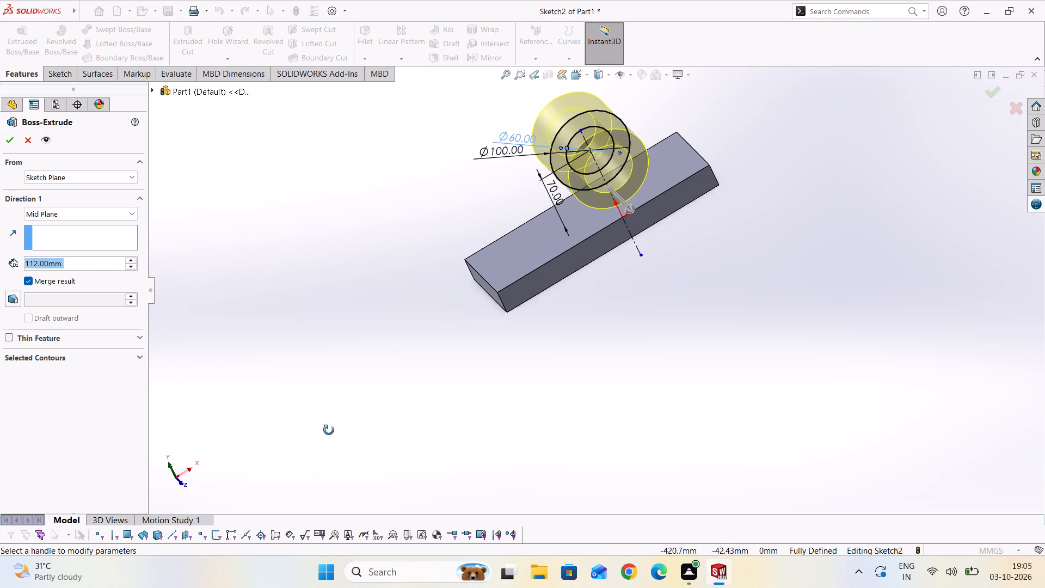
middle_click_drag(329, 430, 411, 380)
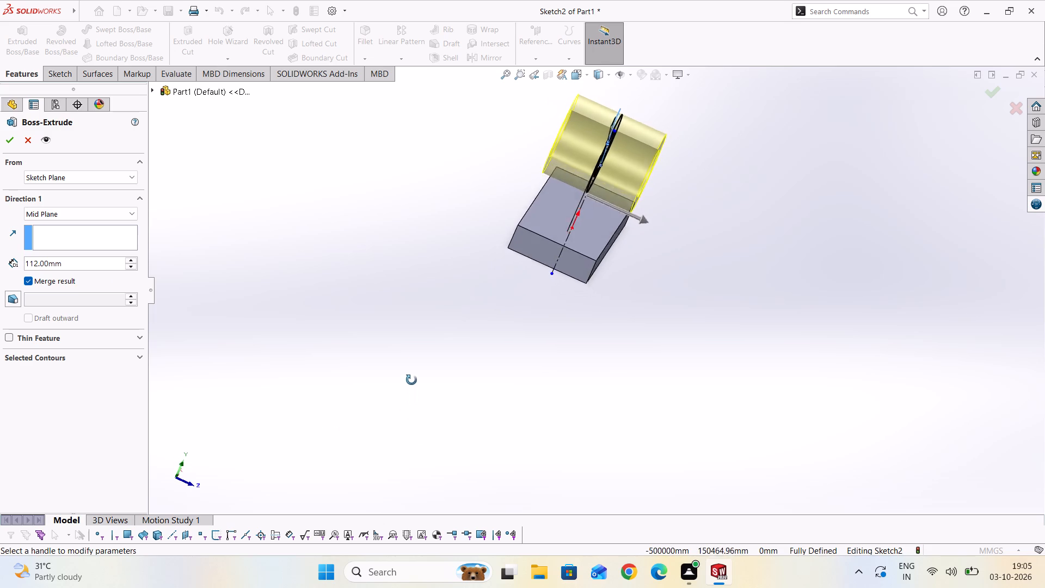
middle_click_drag(411, 380, 416, 361)
scroll(593, 157, "up", 5)
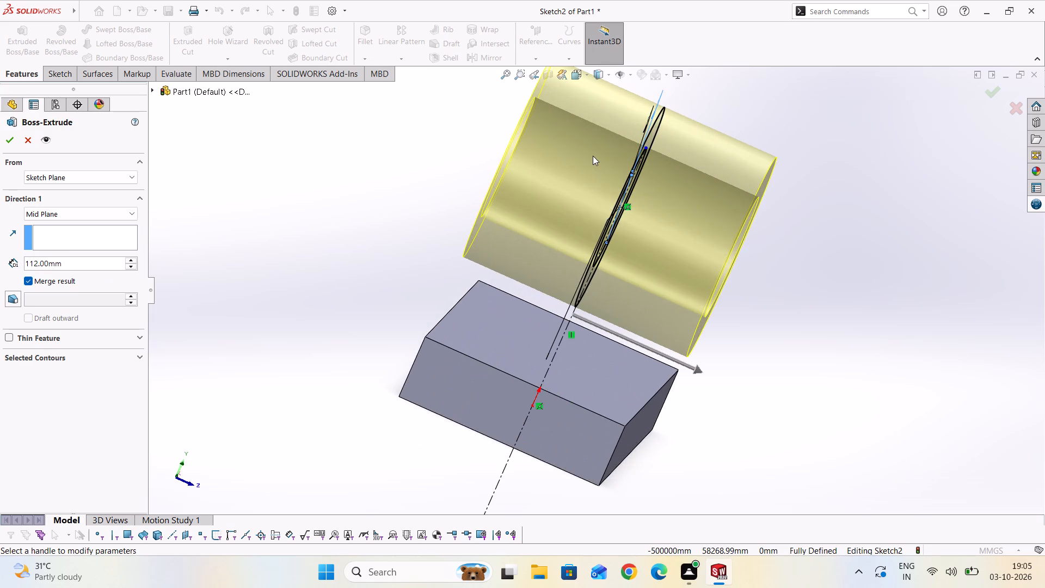
scroll(592, 158, "down", 7)
middle_click_drag(713, 289, 646, 296)
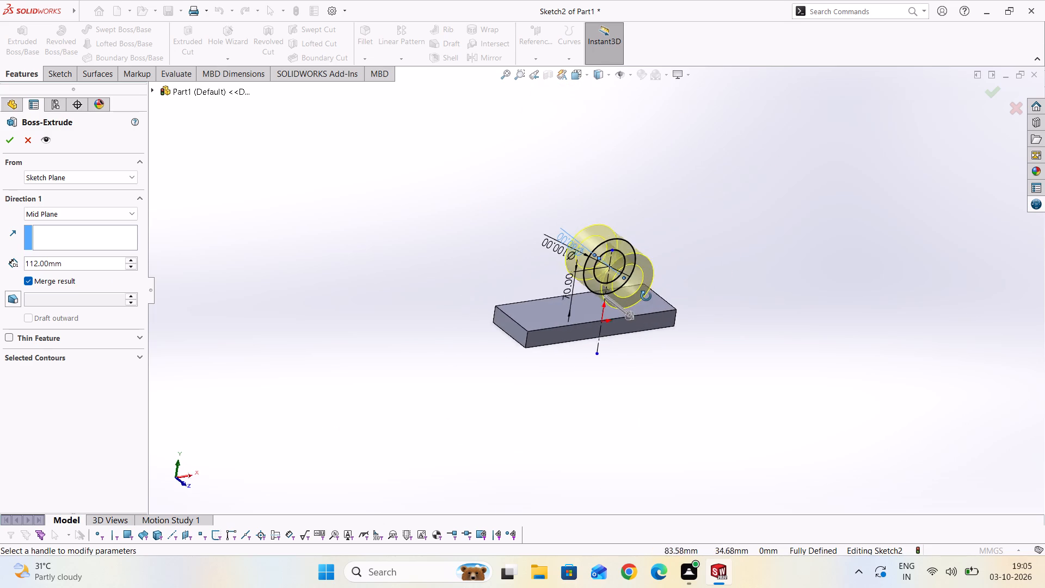
middle_click_drag(646, 296, 653, 296)
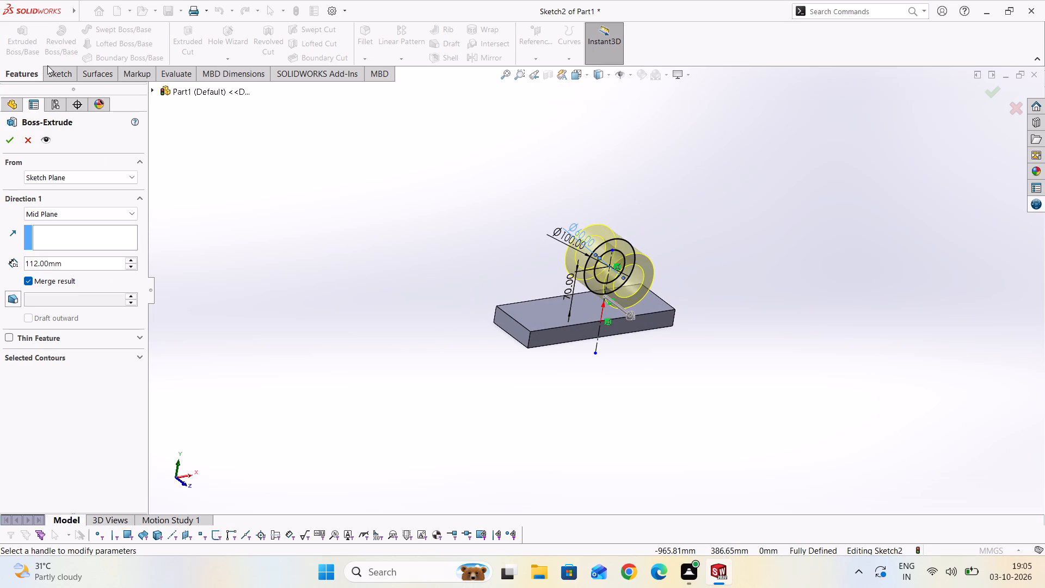
left_click(58, 70)
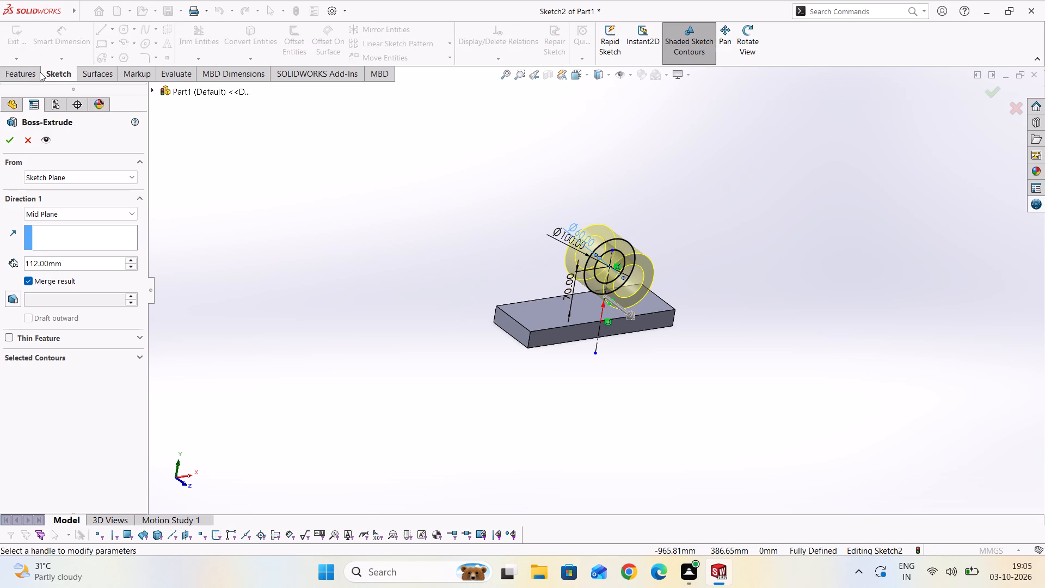
left_click(29, 75)
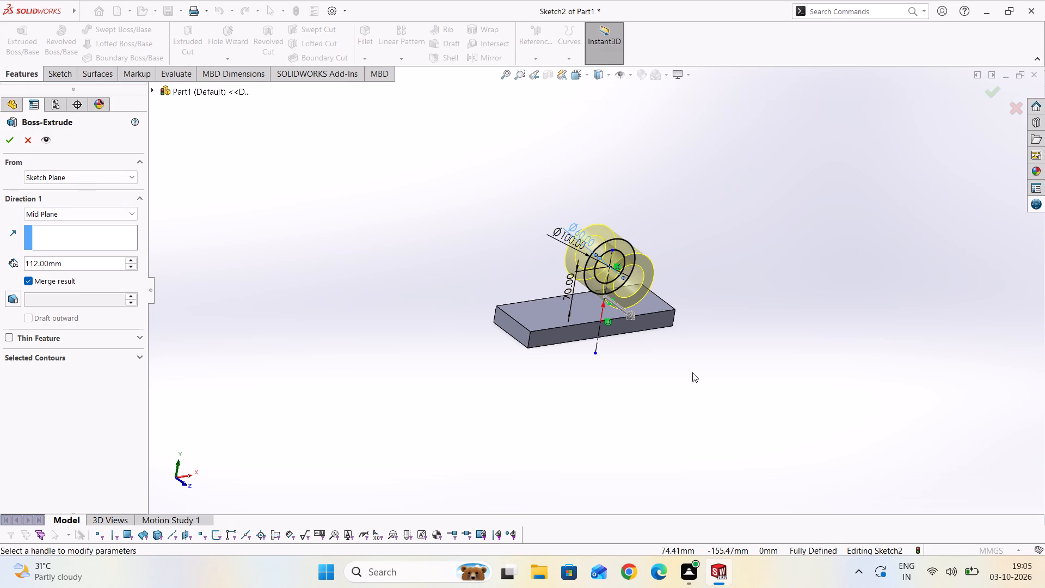
scroll(549, 251, "up", 3)
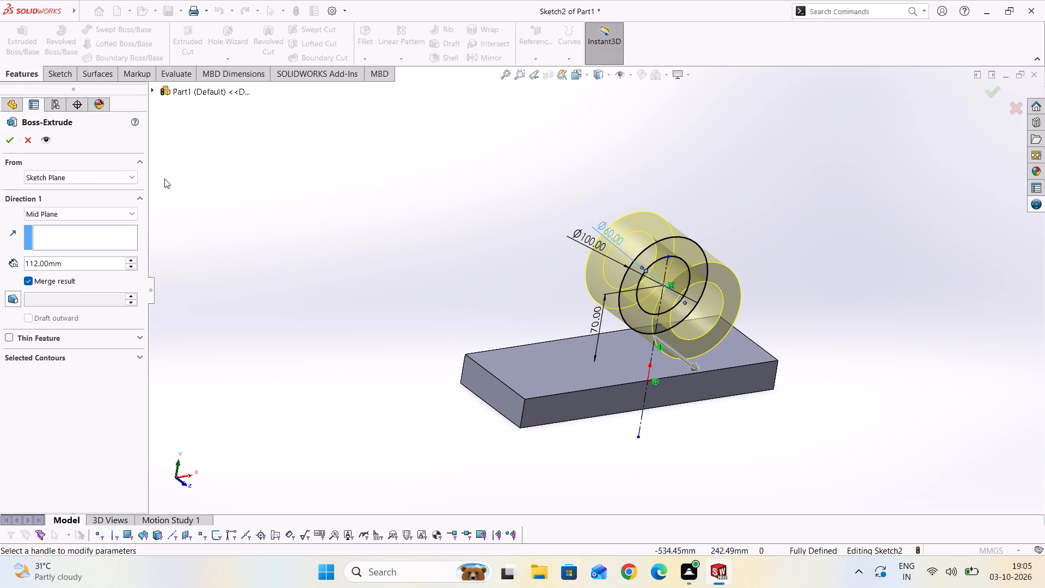
left_click(8, 141)
Examine the extruded hollow cylinder and its position relative to the base block from the front and from several angles.
scroll(430, 365, "down", 1)
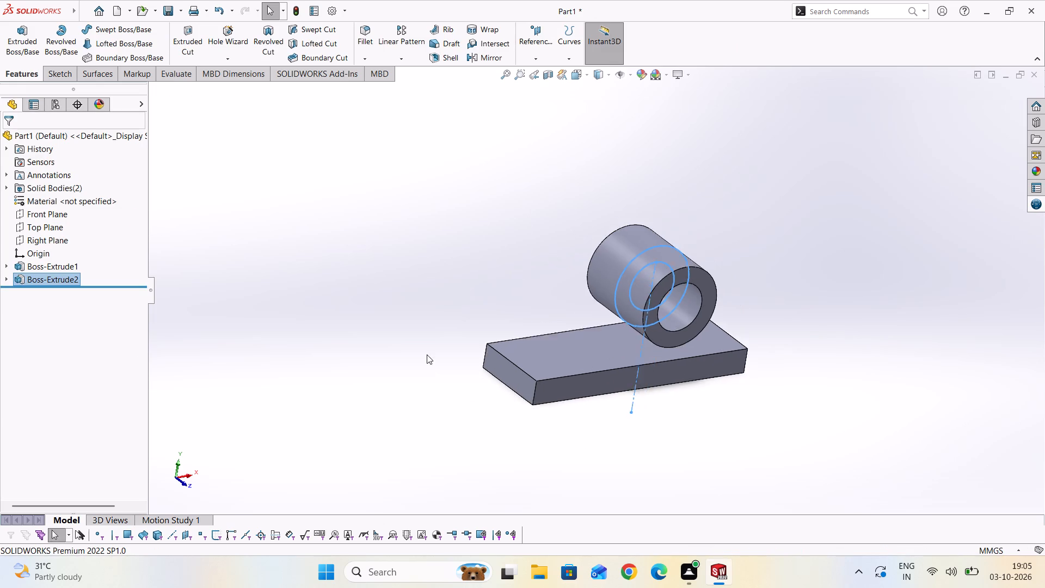
scroll(427, 354, "down", 2)
middle_click_drag(729, 425, 681, 350)
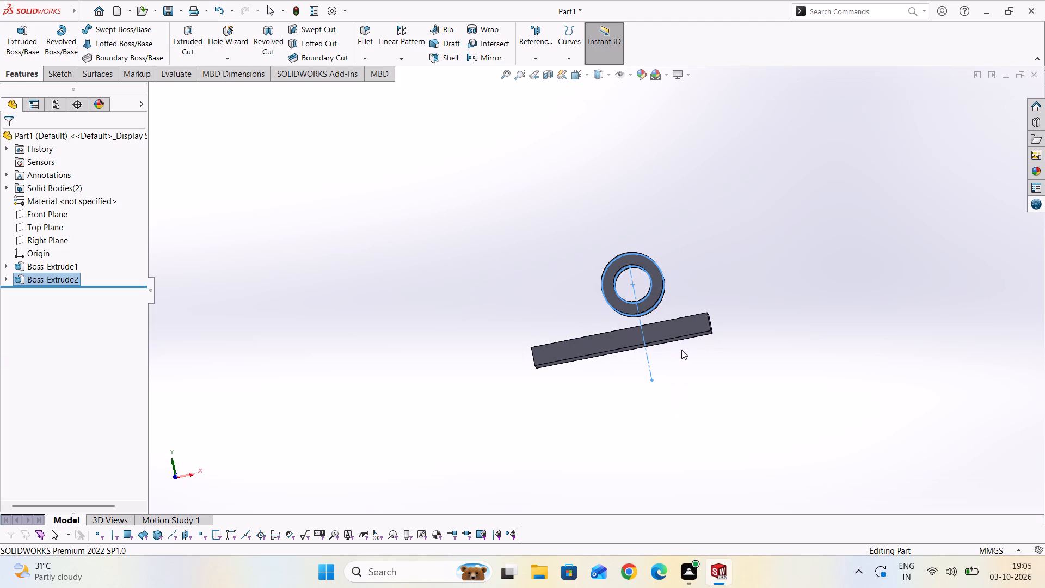
scroll(614, 281, "up", 7)
scroll(622, 301, "down", 4)
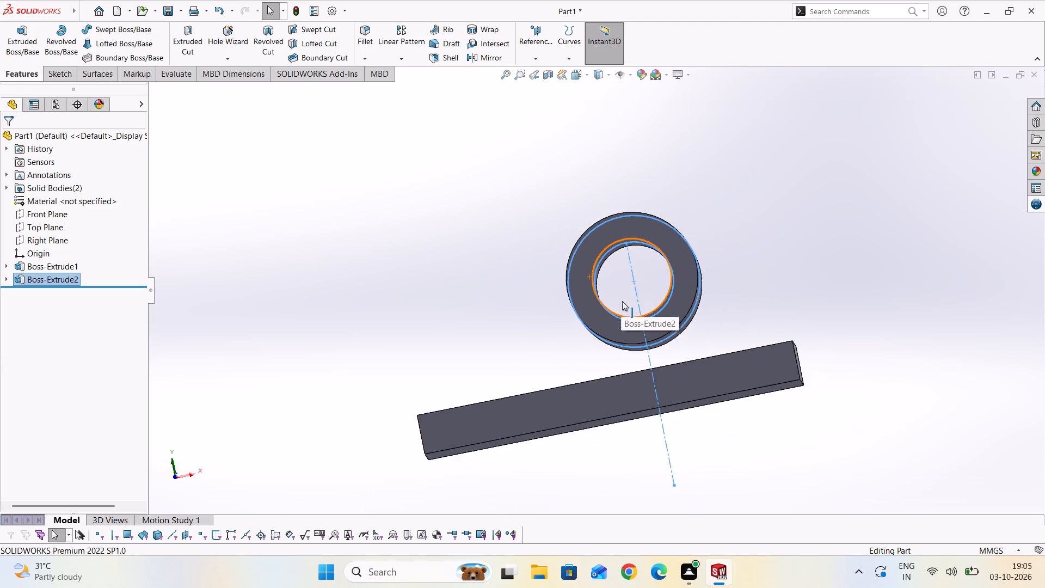
scroll(622, 301, "down", 2)
middle_click_drag(469, 304, 555, 340)
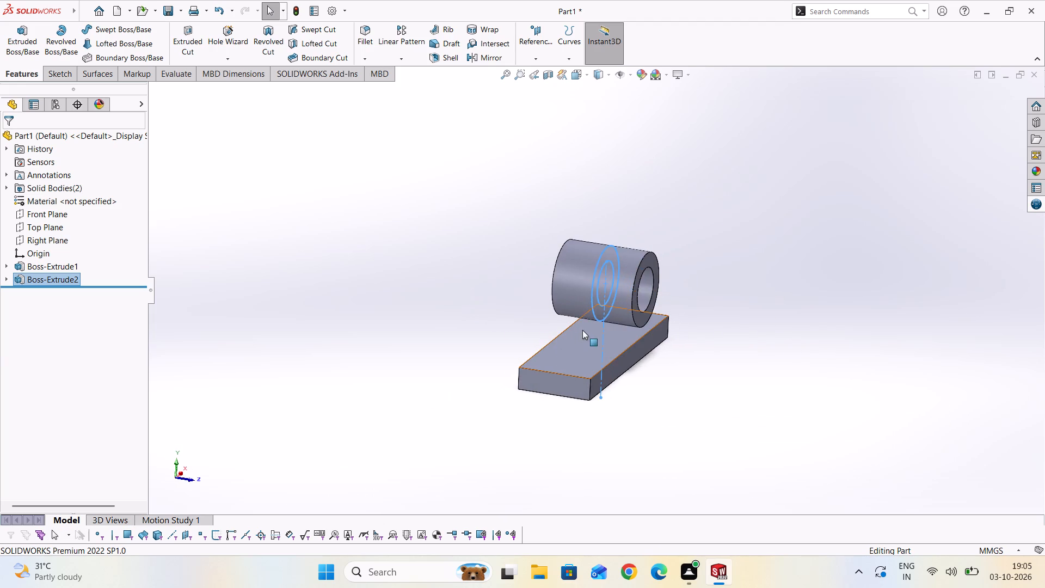
scroll(592, 309, "up", 3)
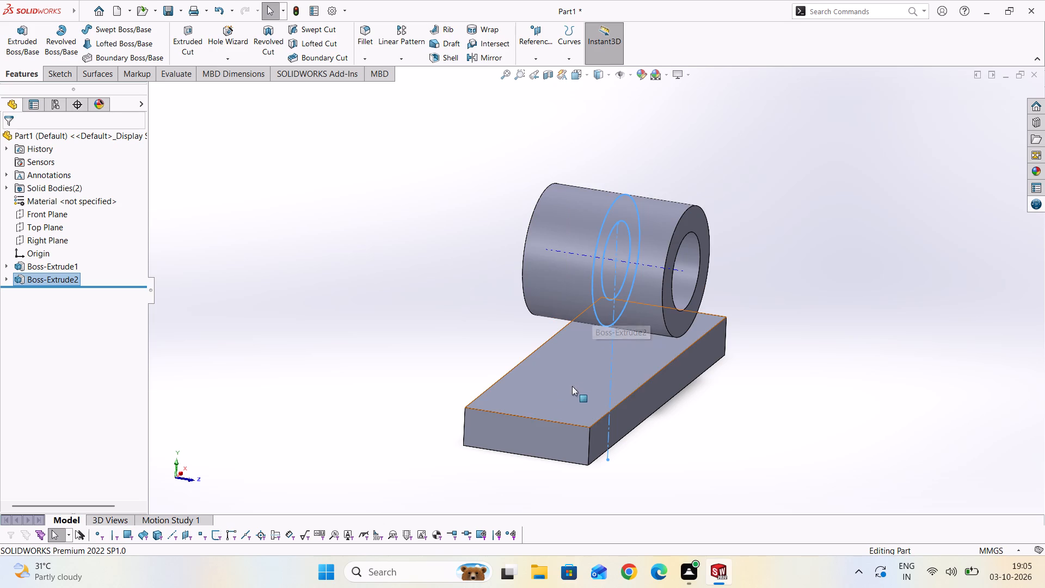
middle_click_drag(433, 372, 413, 365)
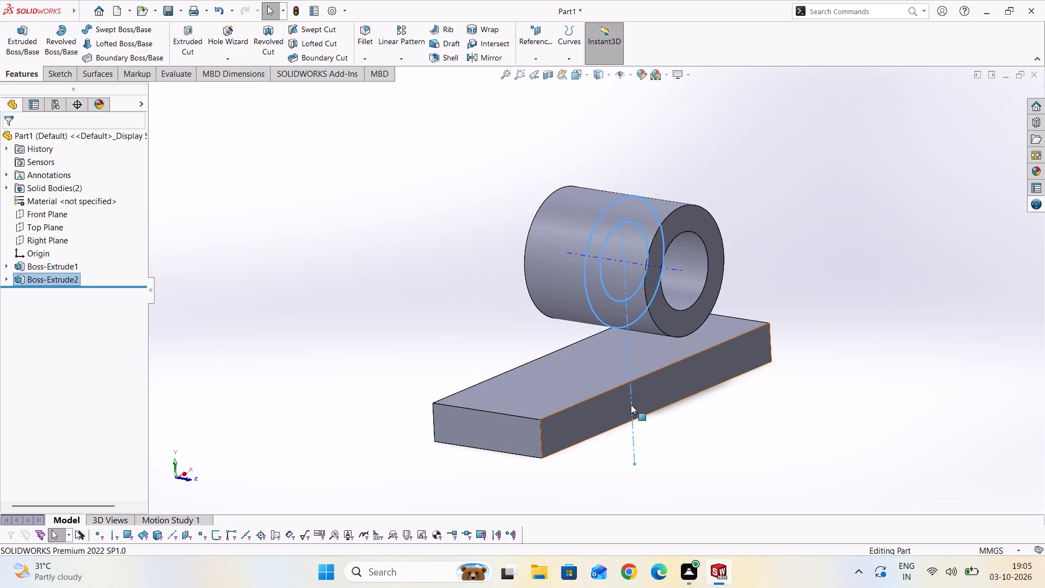
scroll(631, 405, "up", 3)
scroll(630, 411, "down", 4)
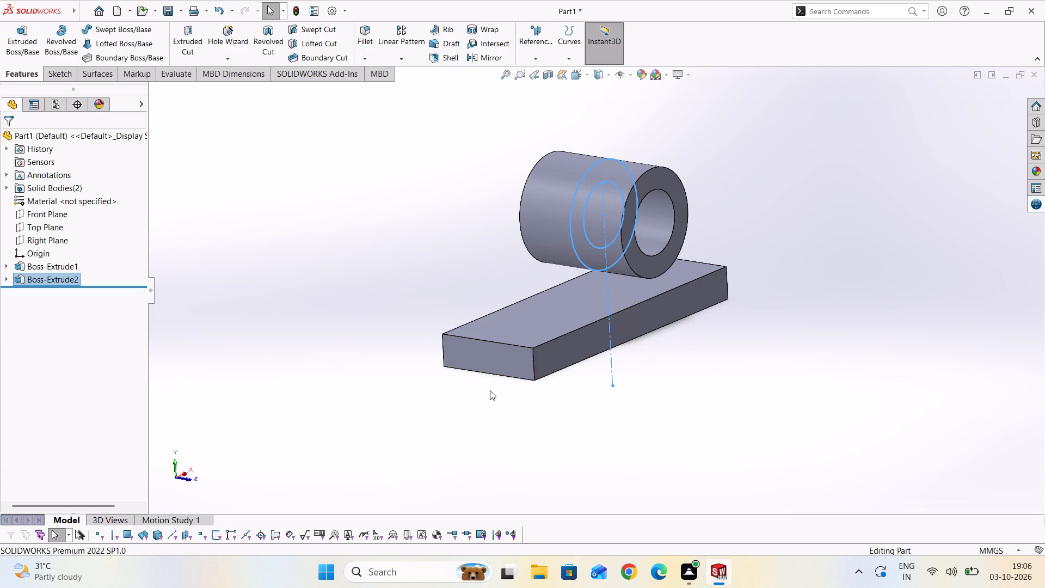
middle_click_drag(488, 411, 519, 418)
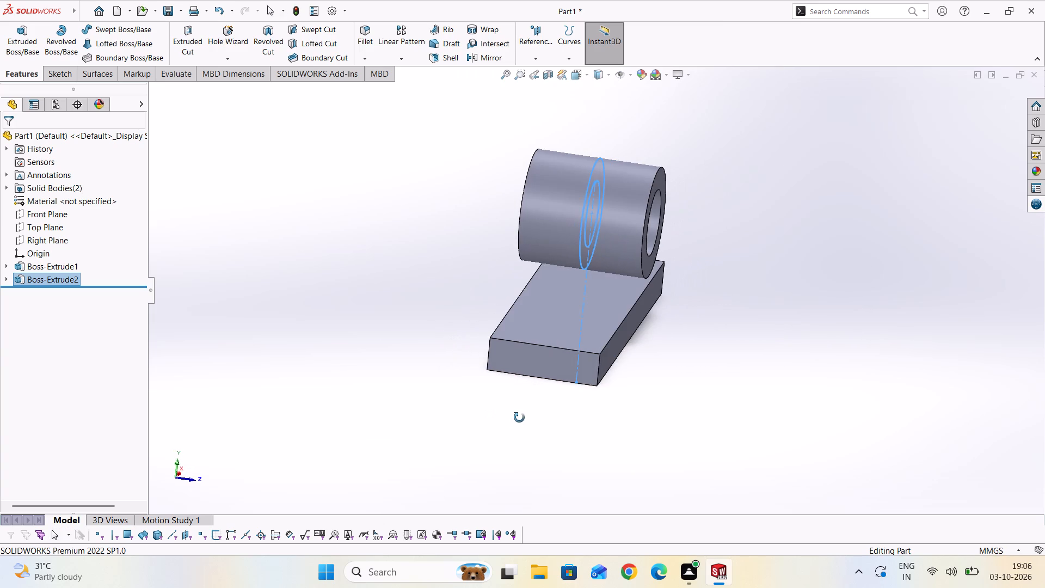
middle_click_drag(519, 418, 460, 405)
middle_click_drag(779, 432, 759, 429)
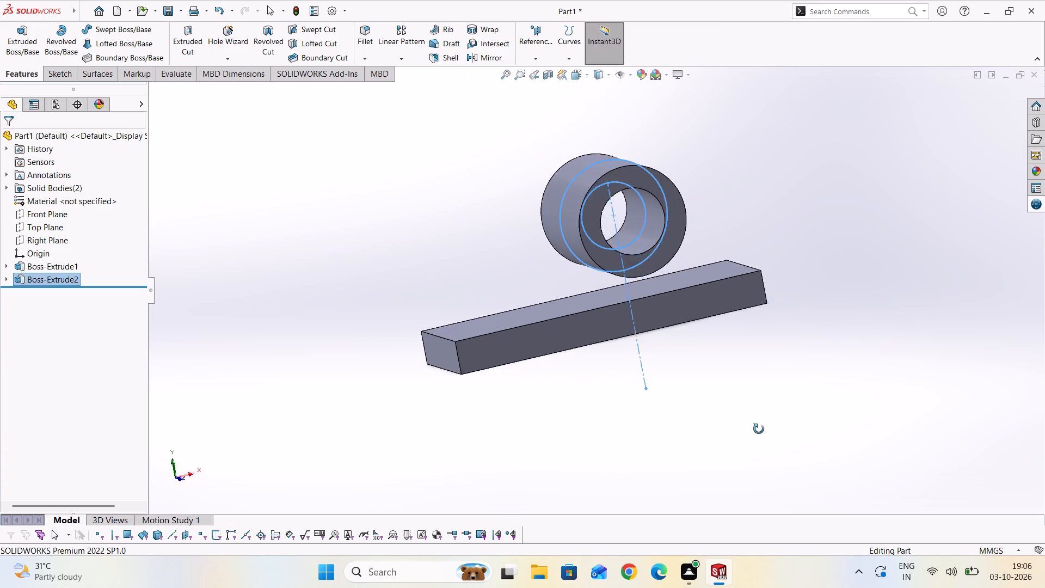
middle_click_drag(759, 429, 744, 414)
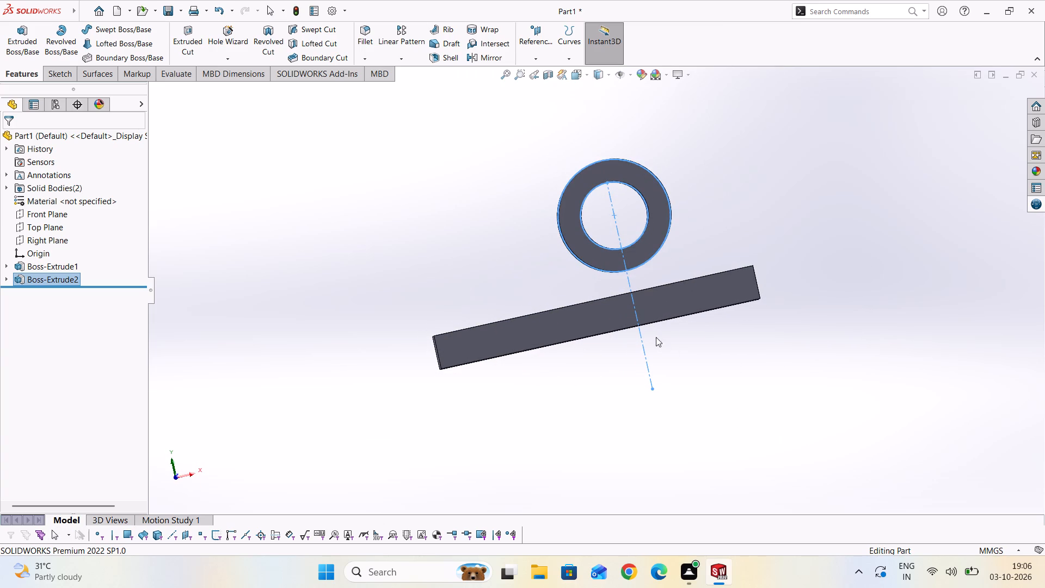
scroll(653, 335, "up", 2)
scroll(653, 336, "down", 3)
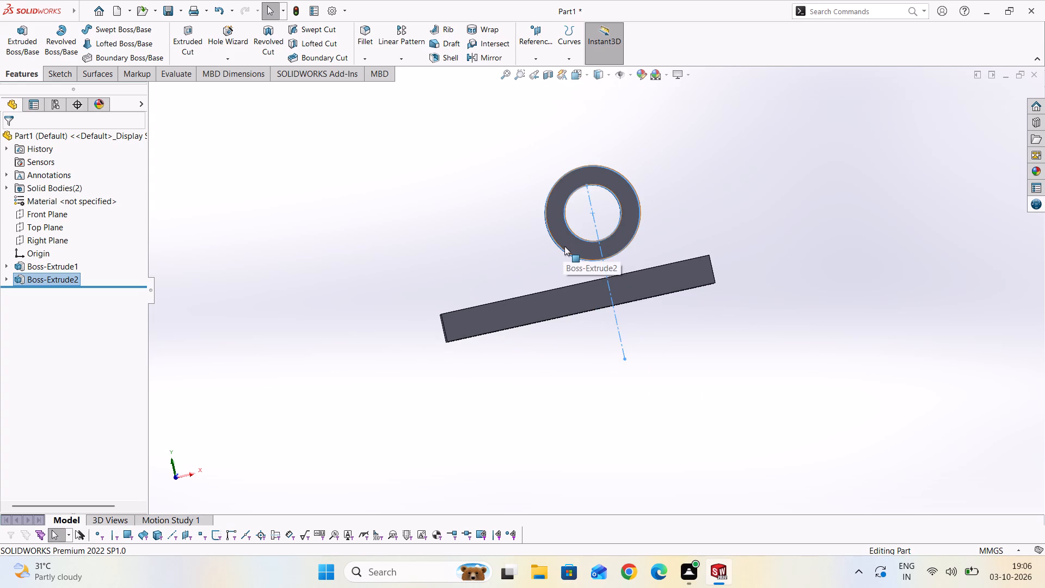
scroll(578, 252, "up", 2)
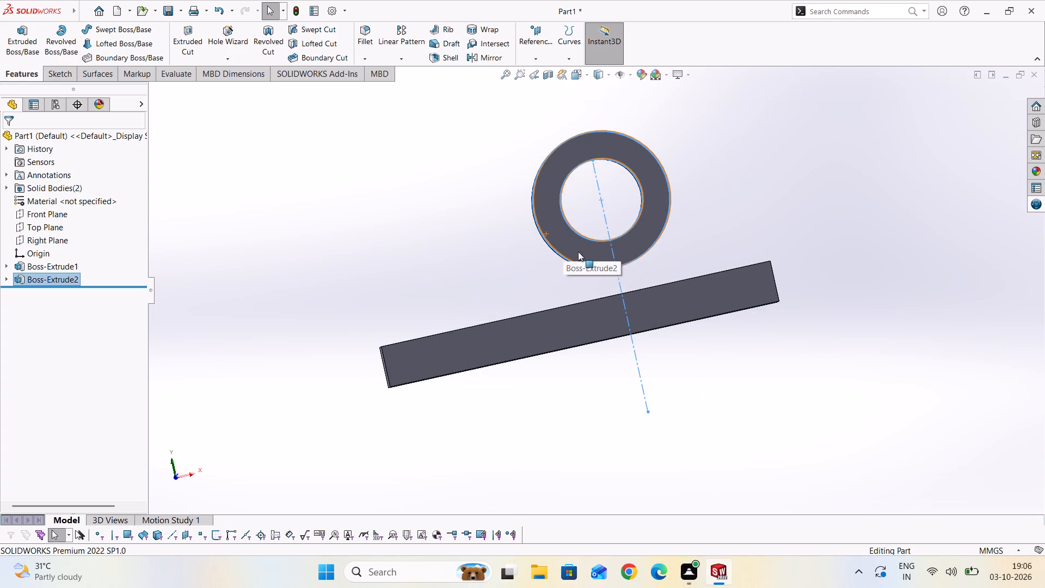
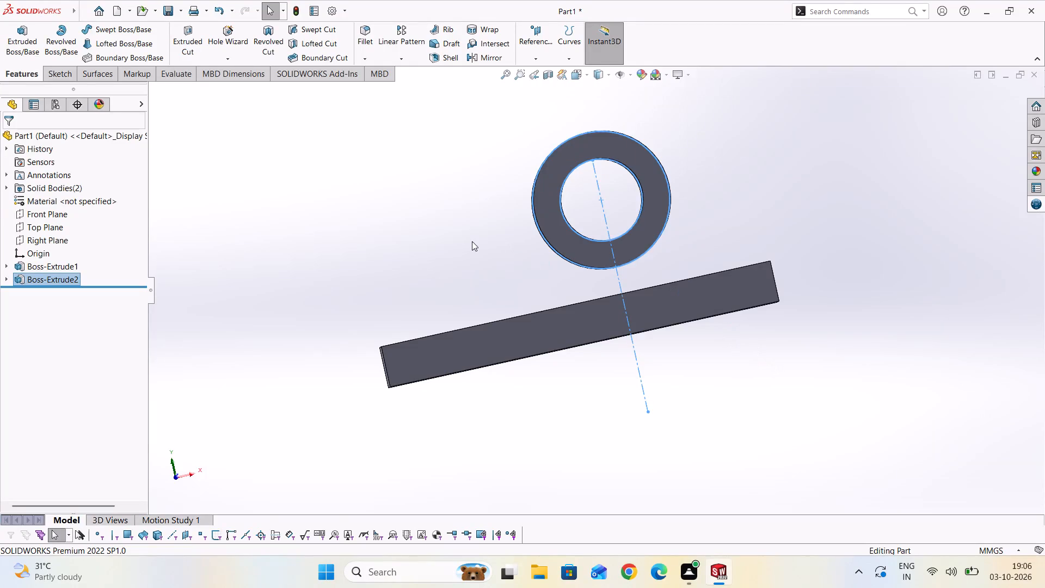
Examine the hollow cylinder and the gap between it and the base block from the front and several angles.
middle_click_drag(471, 240, 520, 292)
scroll(514, 309, "up", 1)
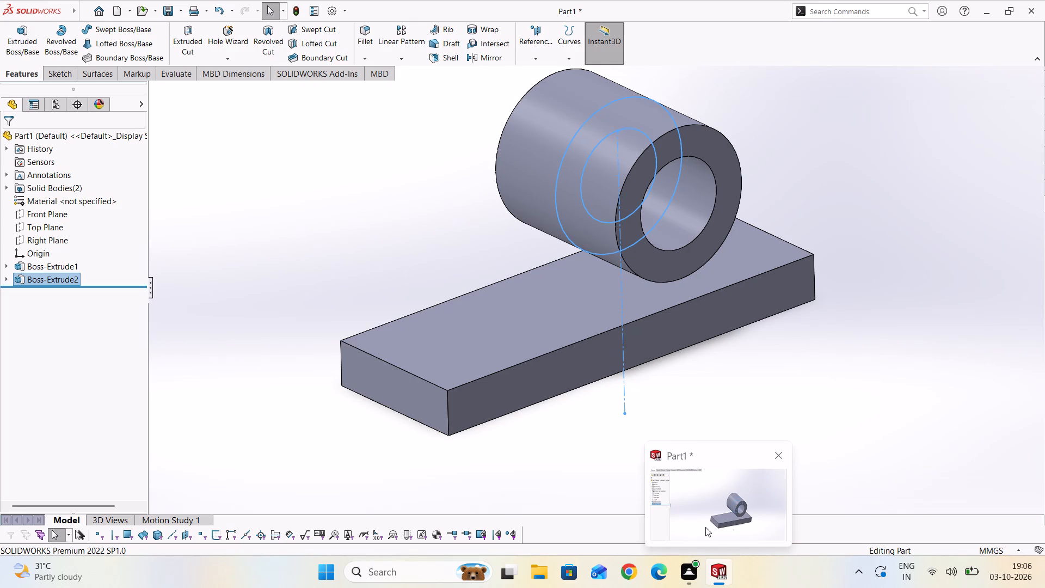
scroll(633, 481, "down", 2)
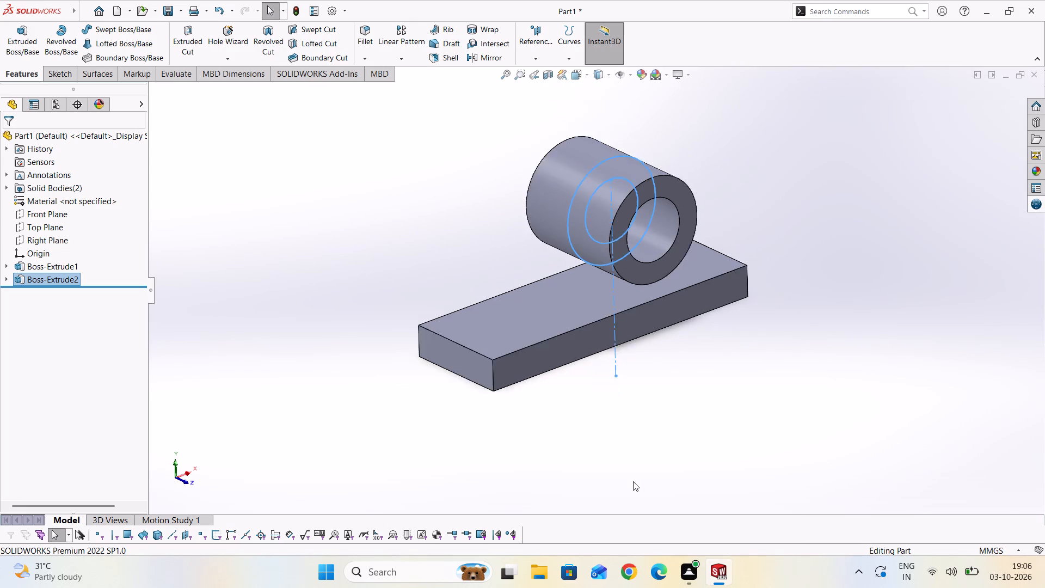
scroll(633, 481, "down", 1)
middle_click_drag(746, 465, 698, 417)
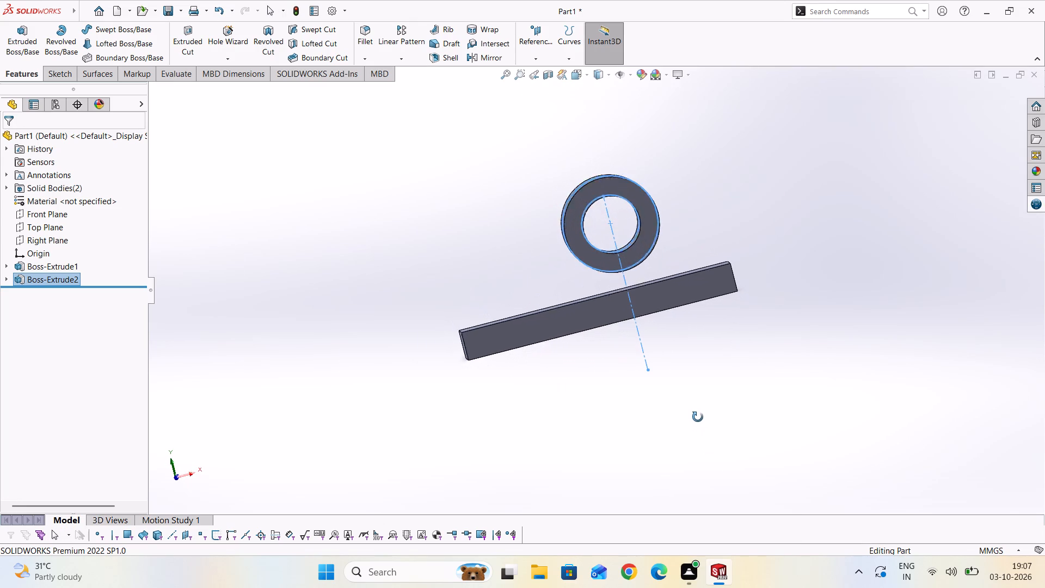
middle_click_drag(698, 417, 697, 412)
scroll(620, 216, "up", 4)
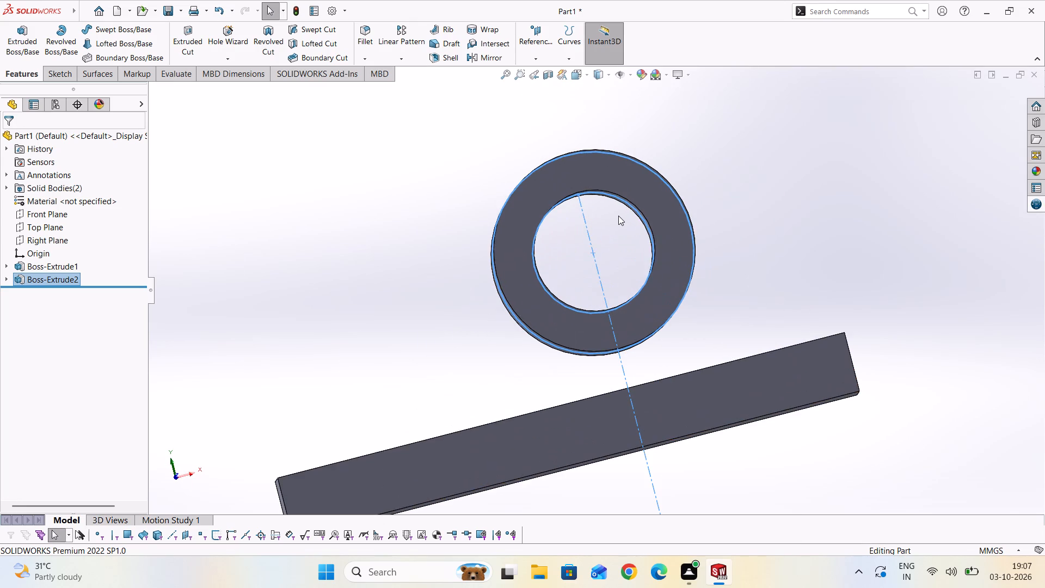
scroll(427, 256, "up", 1)
middle_click(449, 298)
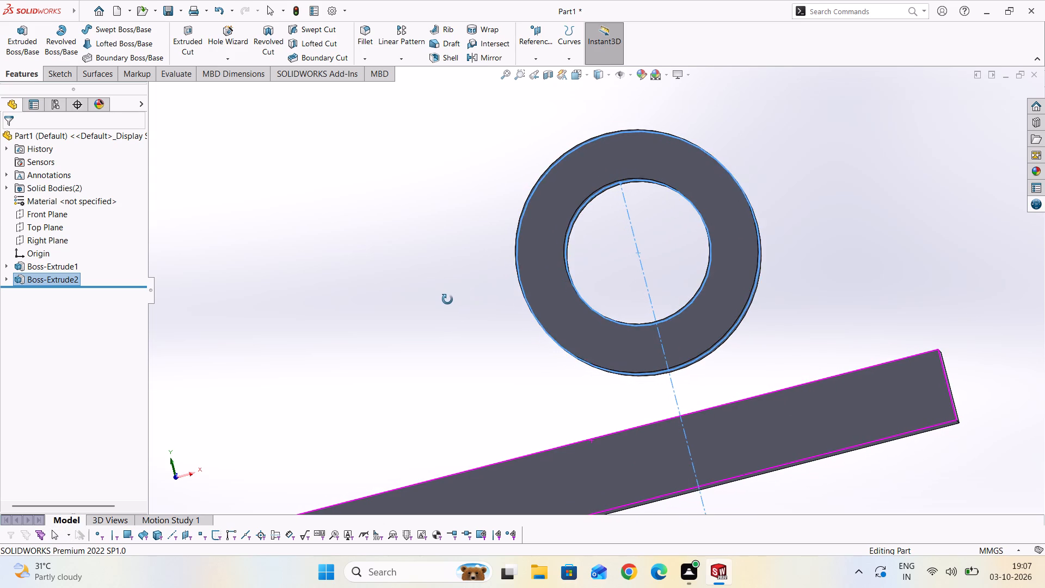
scroll(447, 298, "down", 5)
middle_click_drag(397, 277, 442, 316)
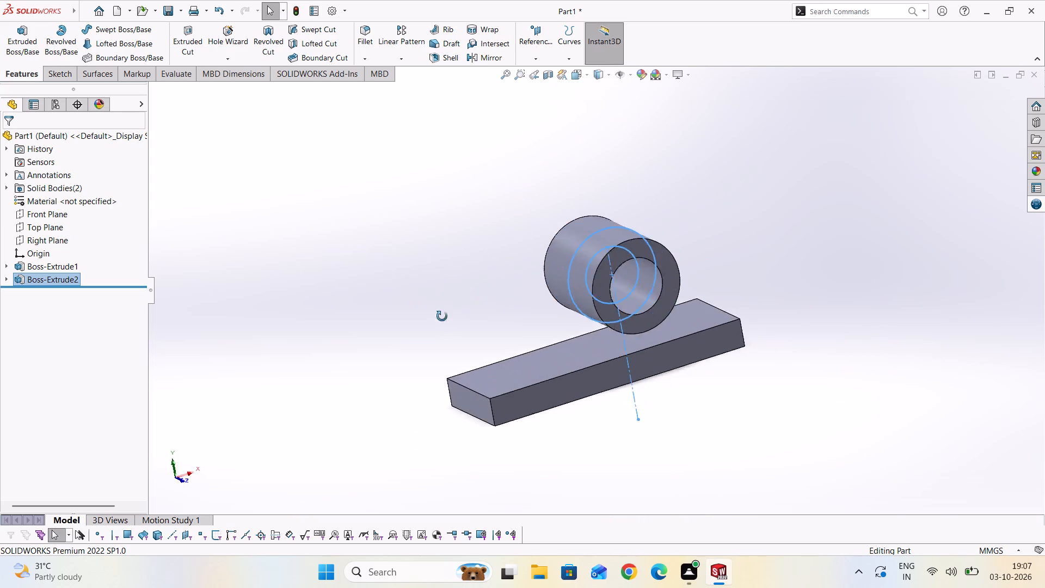
middle_click_drag(442, 316, 391, 364)
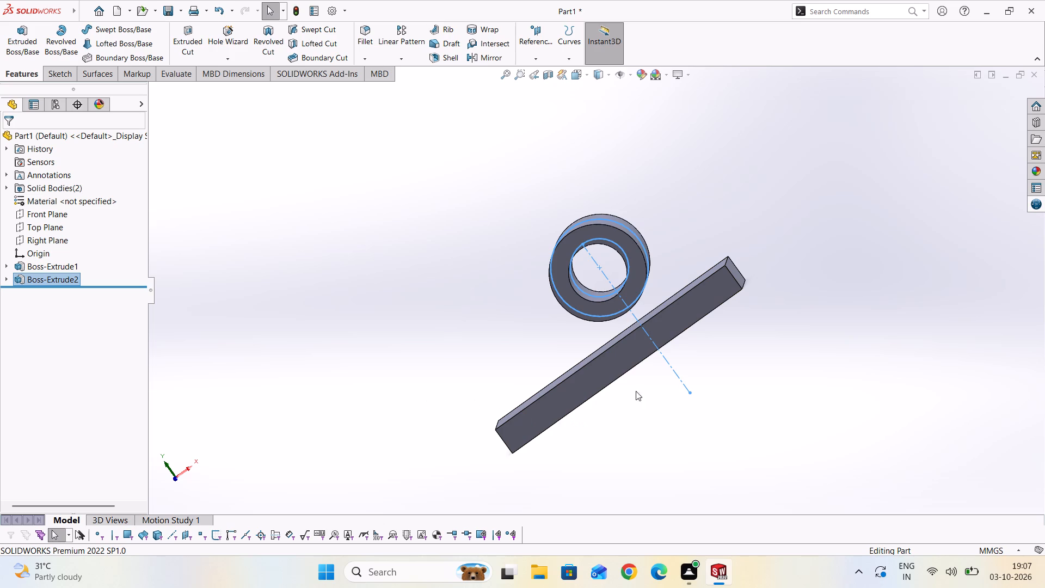
scroll(671, 393, "up", 2)
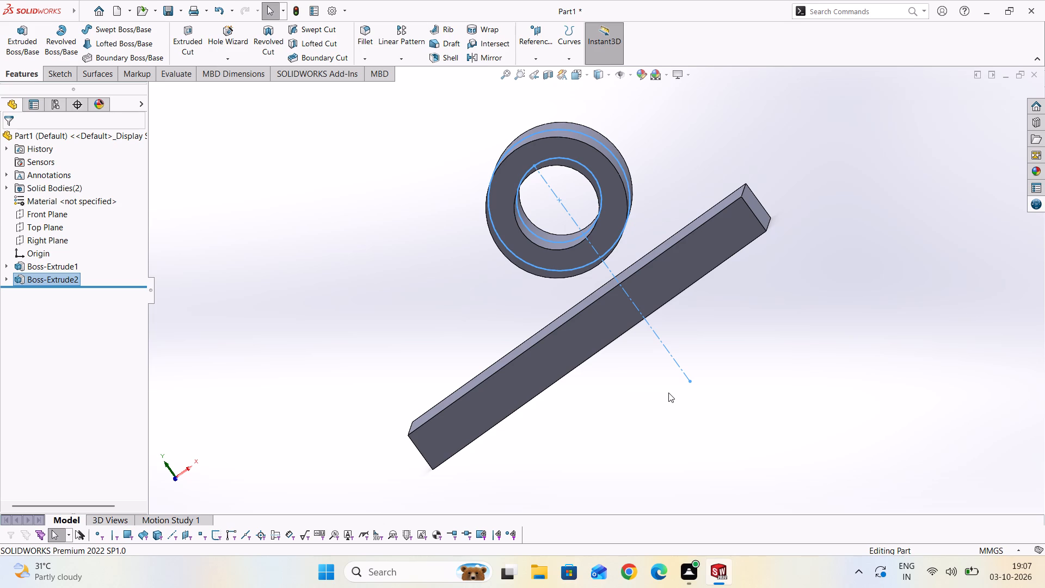
scroll(439, 328, "down", 4)
middle_click_drag(434, 328, 523, 341)
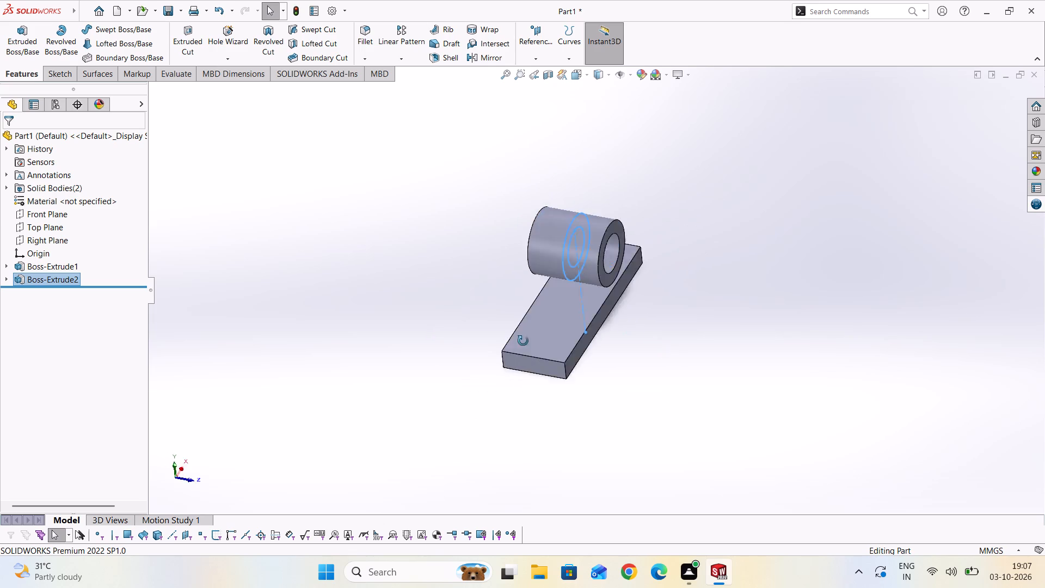
middle_click_drag(523, 341, 480, 358)
scroll(617, 277, "up", 6)
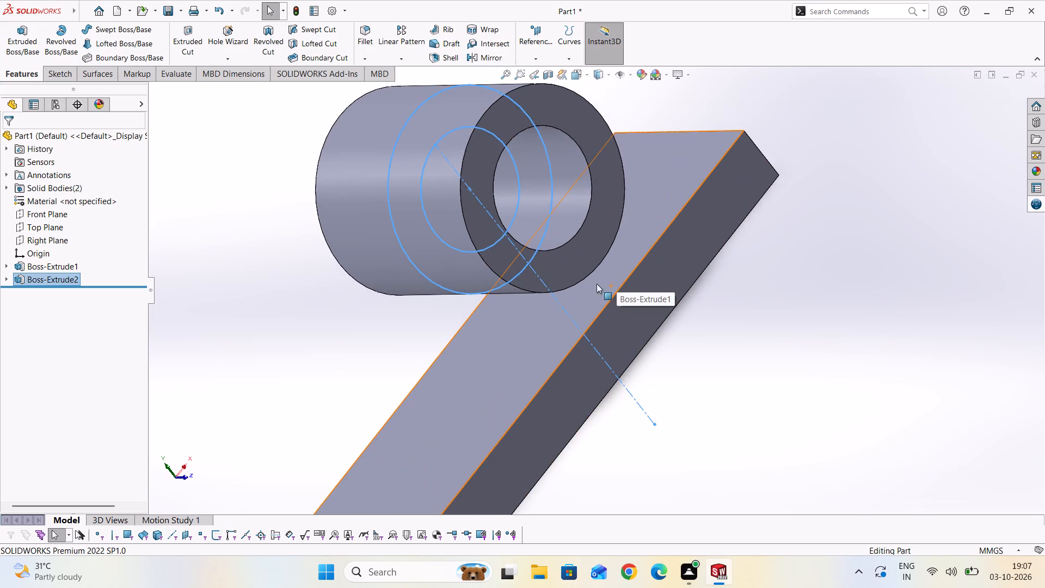
scroll(567, 293, "up", 5)
scroll(567, 292, "down", 11)
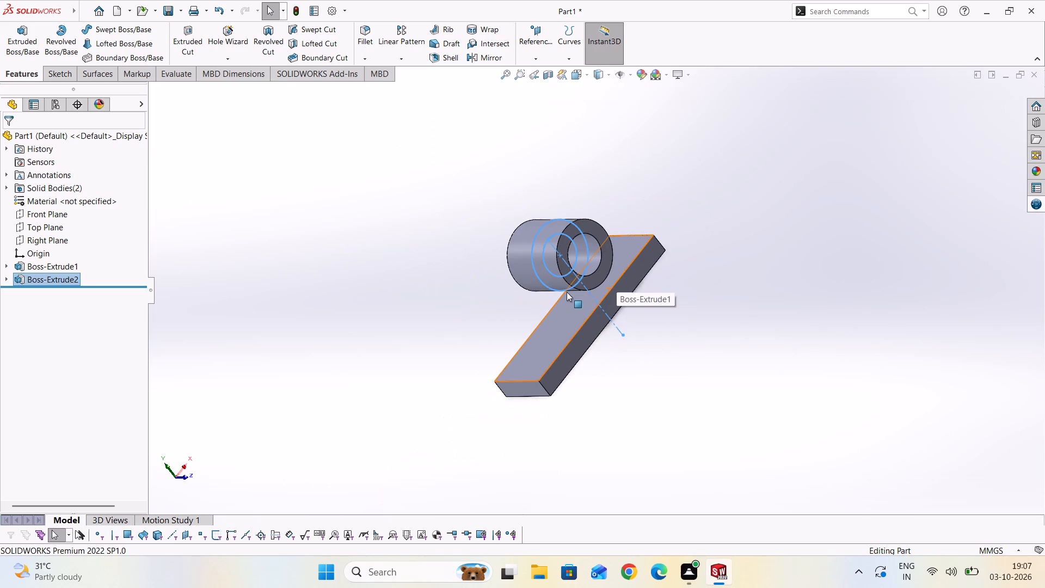
scroll(563, 299, "up", 3)
middle_click_drag(416, 307, 381, 279)
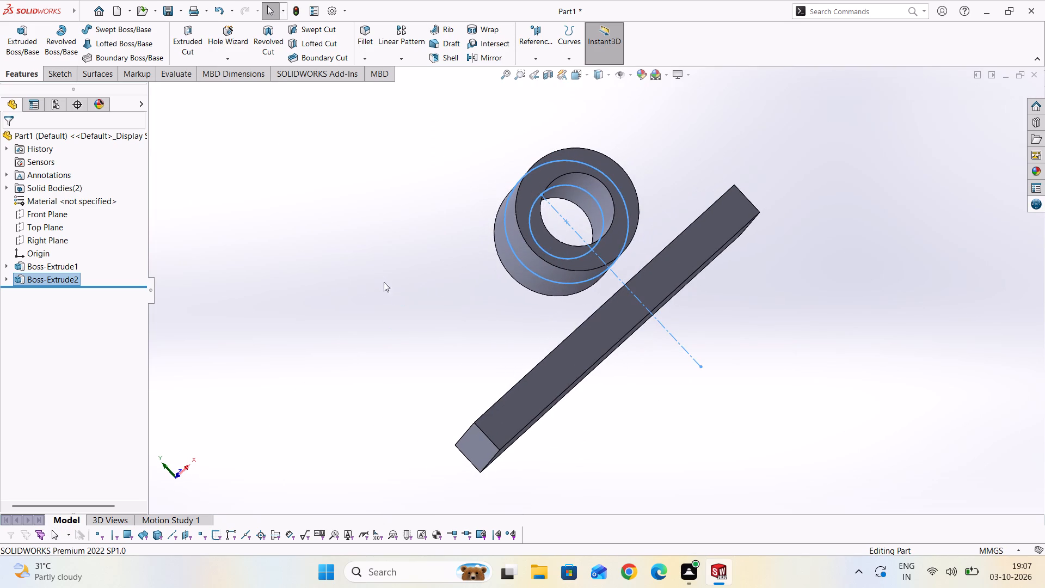
middle_click_drag(446, 325, 435, 347)
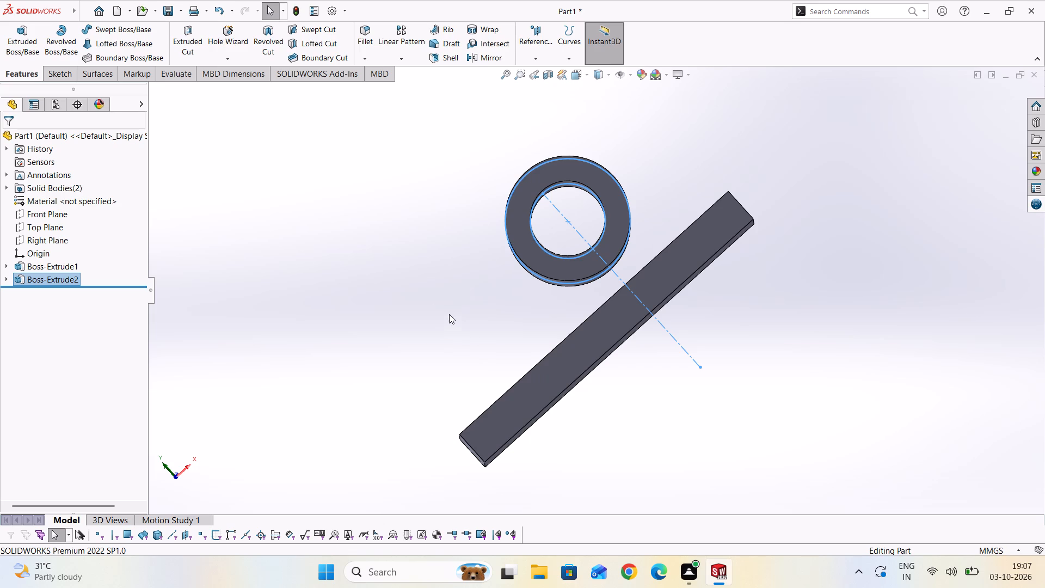
scroll(450, 312, "down", 2)
middle_click_drag(451, 289, 471, 321)
scroll(570, 344, "up", 2)
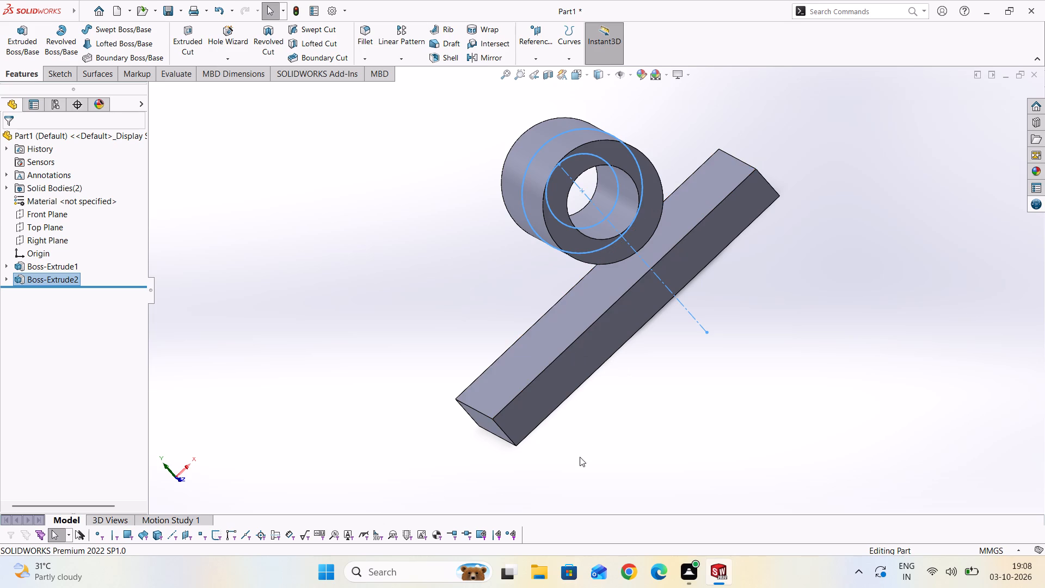
Open a new sketch on the Top Plane.
right_click(48, 227)
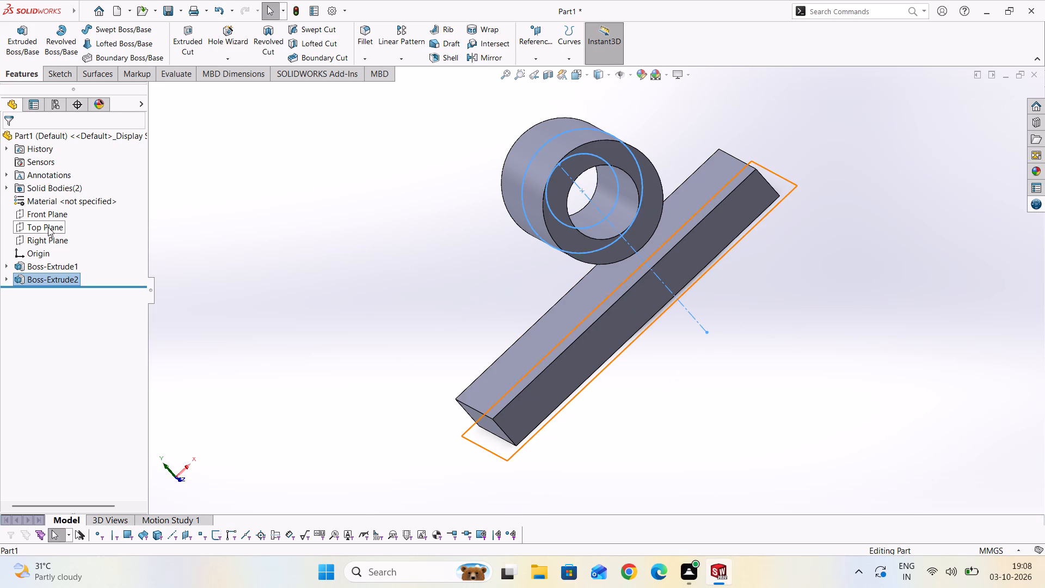
left_click(57, 208)
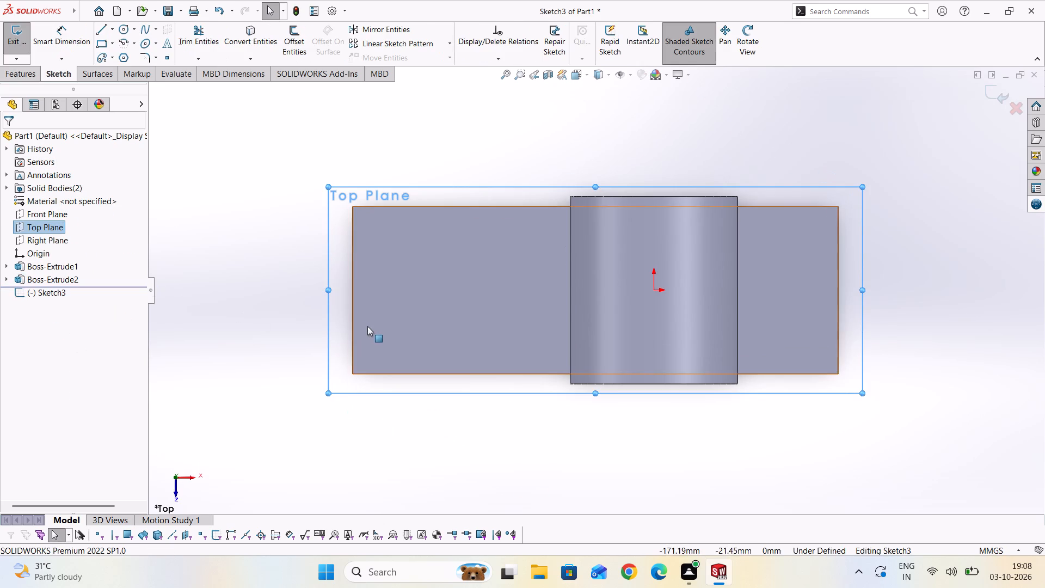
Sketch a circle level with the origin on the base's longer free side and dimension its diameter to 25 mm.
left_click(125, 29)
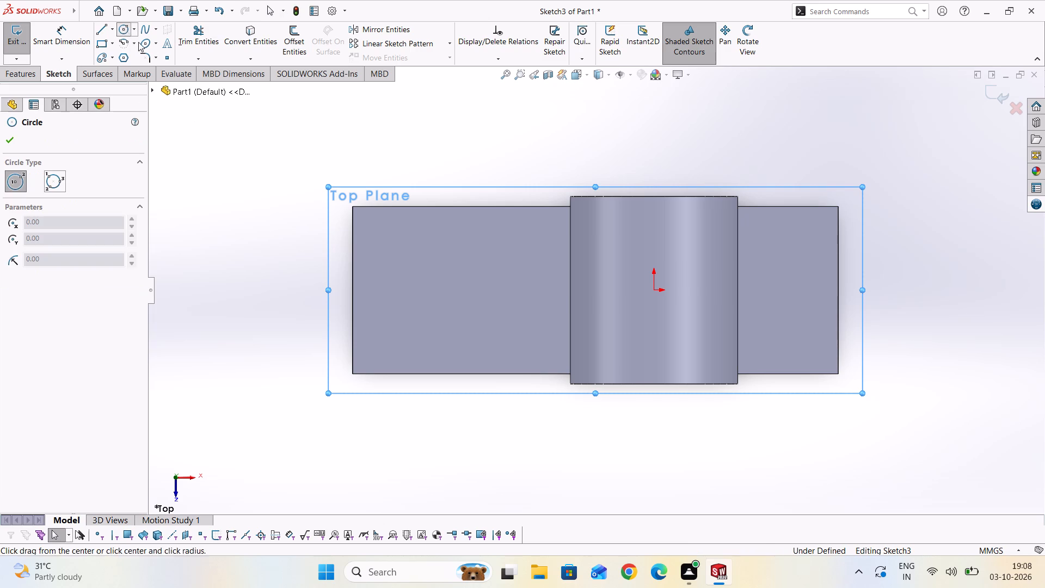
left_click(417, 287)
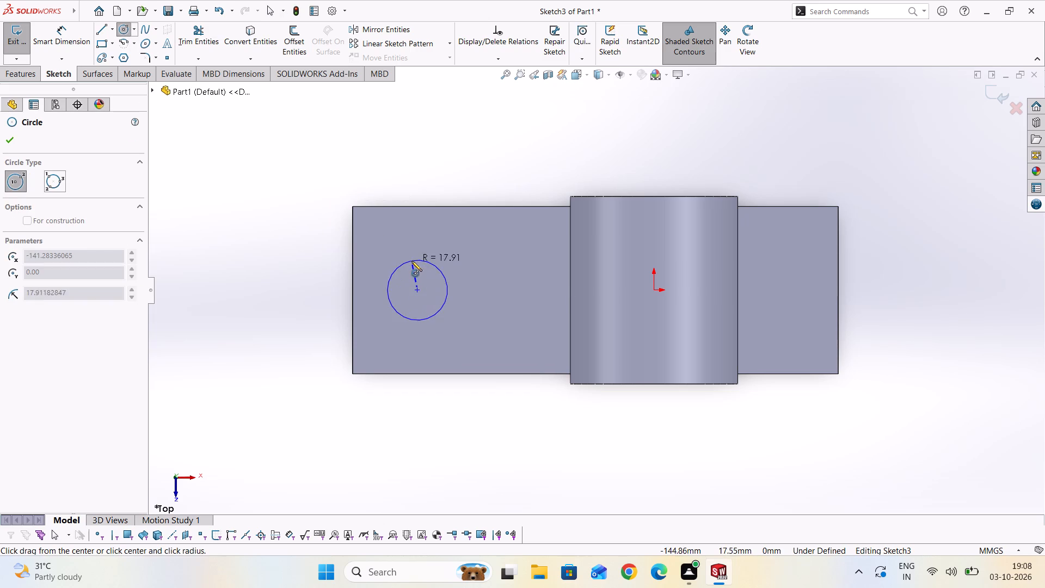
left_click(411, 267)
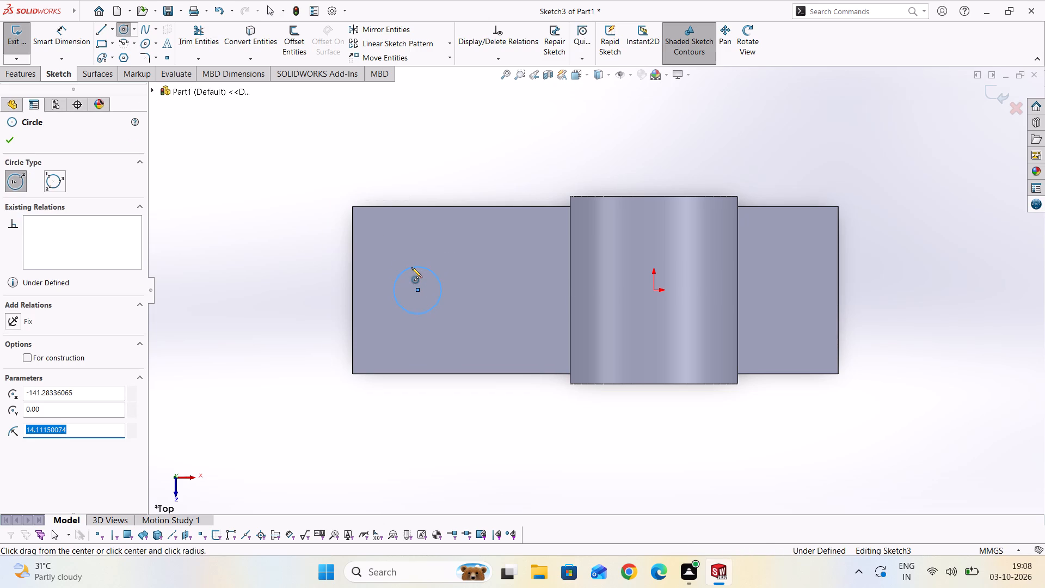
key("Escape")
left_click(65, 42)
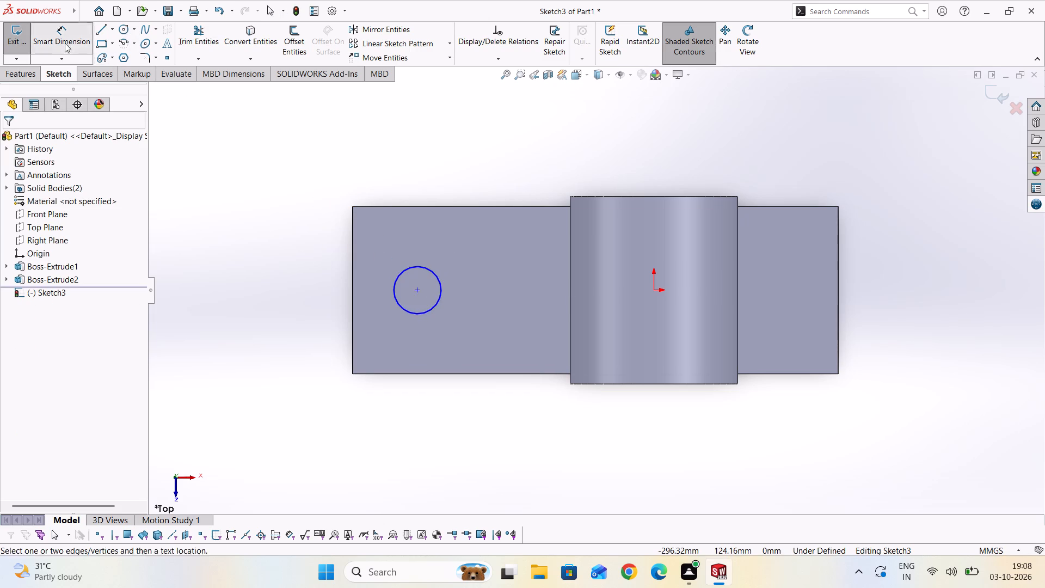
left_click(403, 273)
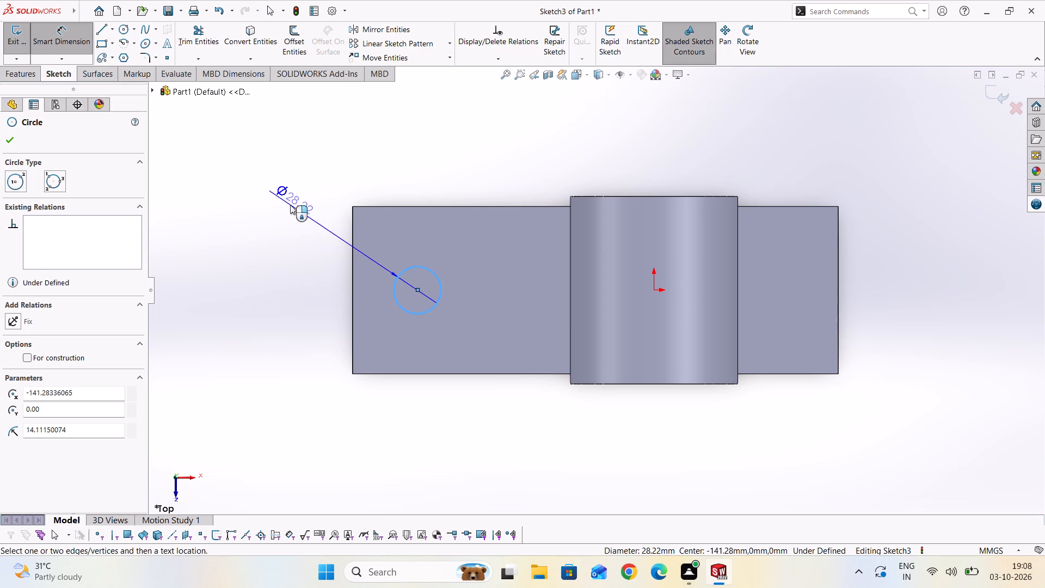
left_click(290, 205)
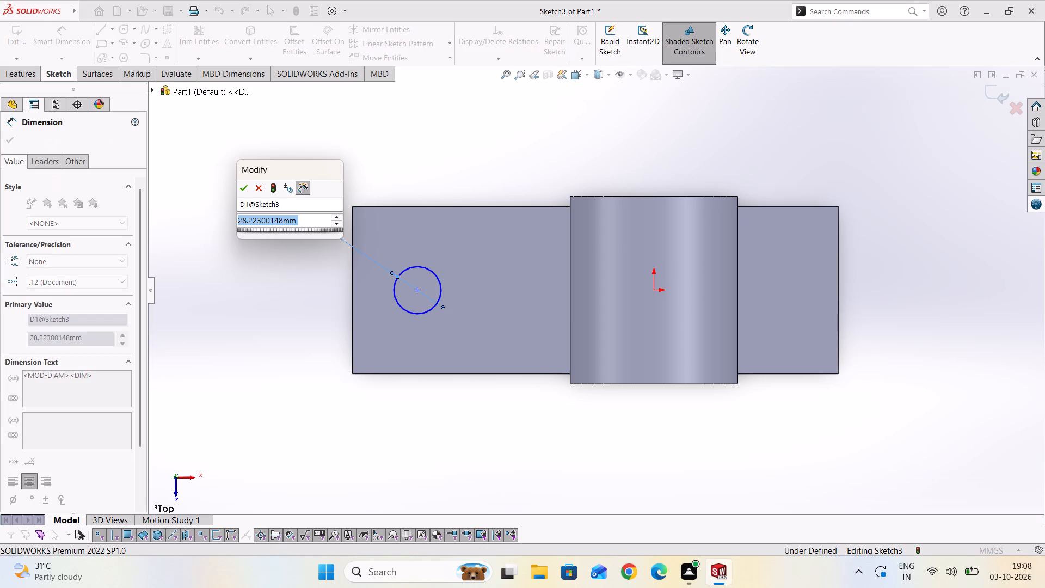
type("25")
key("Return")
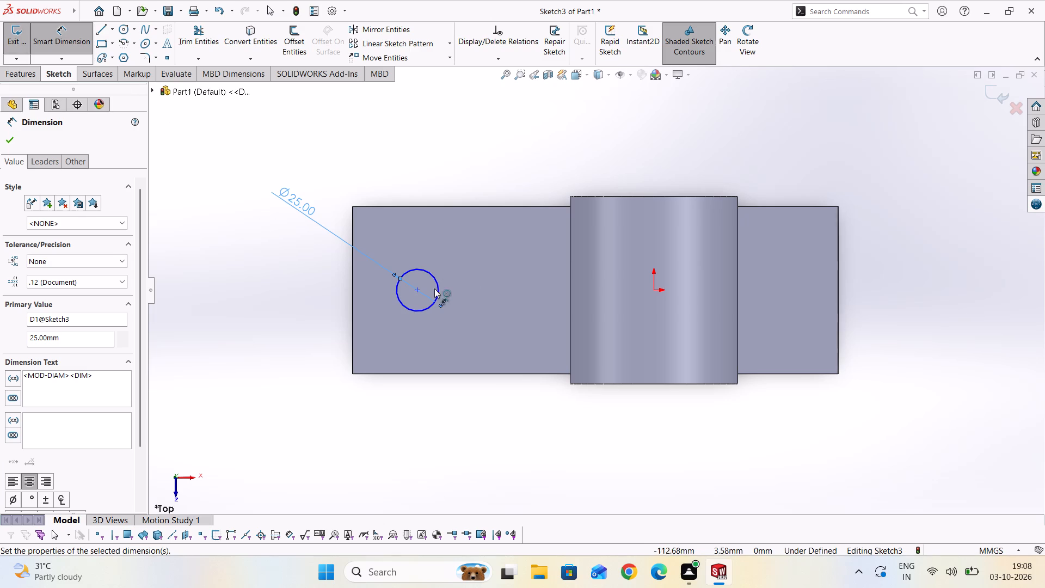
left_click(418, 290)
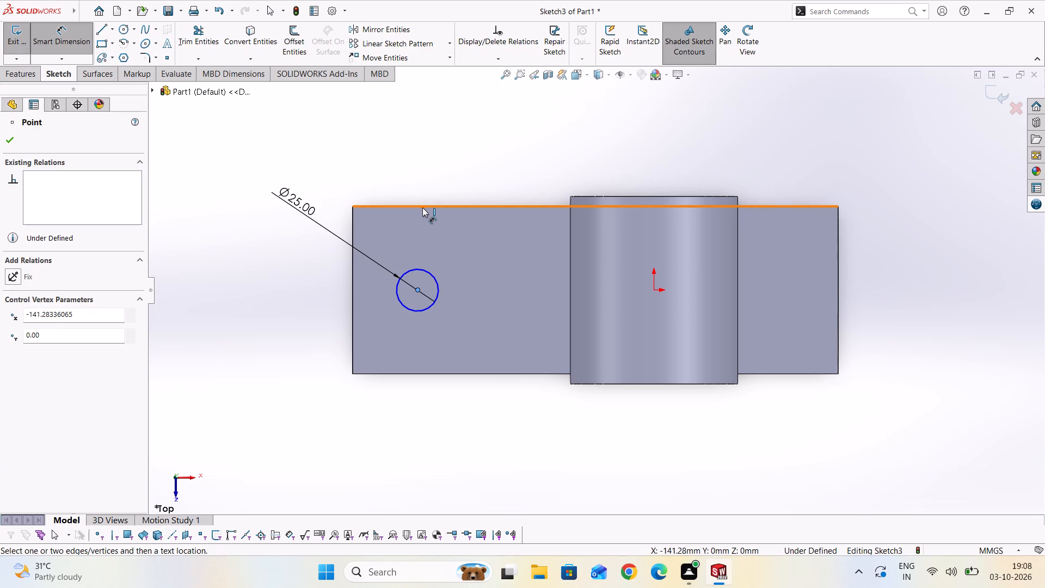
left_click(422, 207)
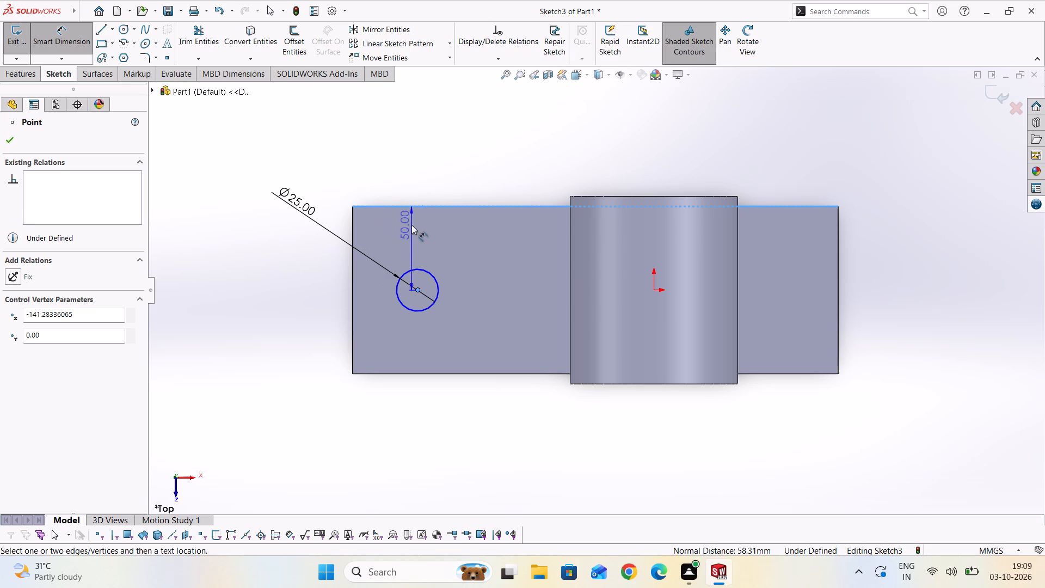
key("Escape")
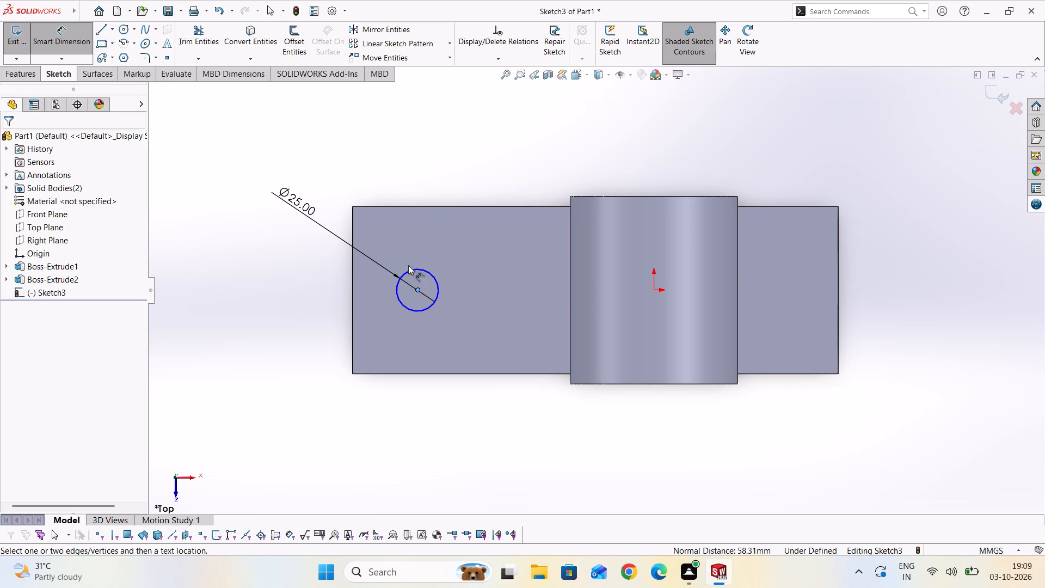
Draw a horizontal centerline about 365 mm long through the origin and the circle's center, extending past both ends of the base.
scroll(408, 275, "up", 1)
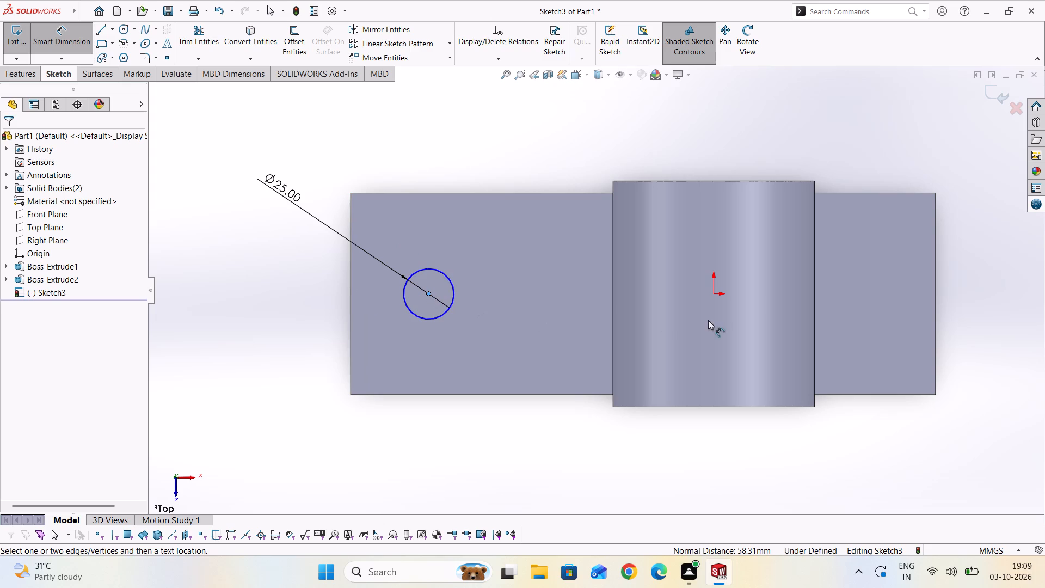
left_click(115, 33)
left_click(124, 58)
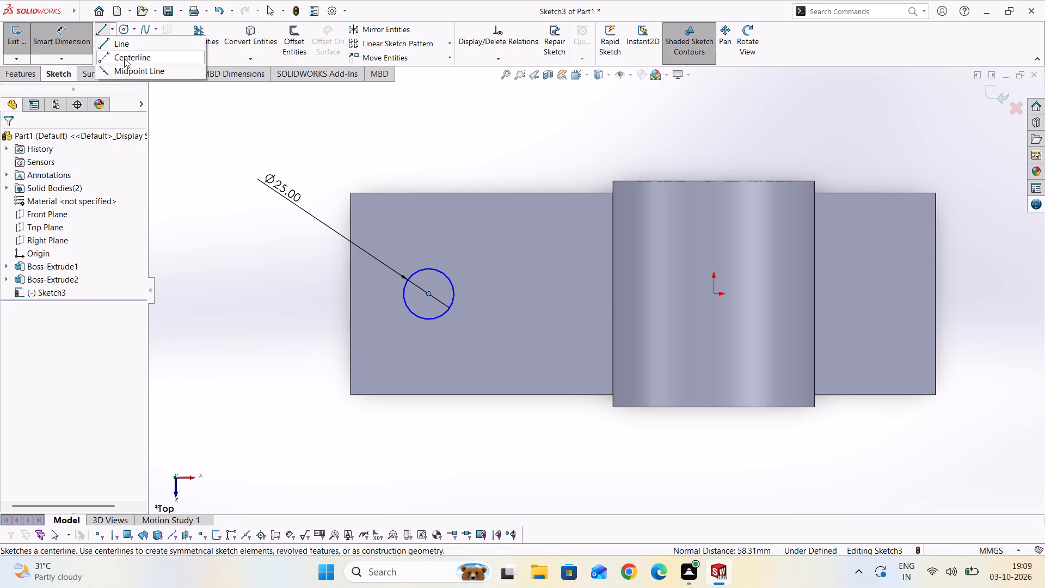
left_click(1007, 295)
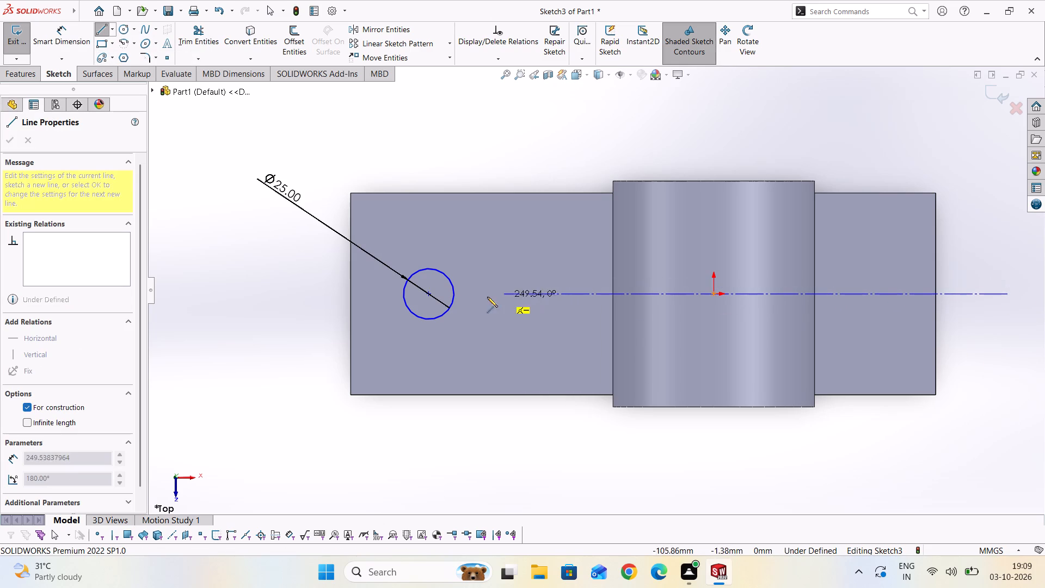
left_click(271, 294)
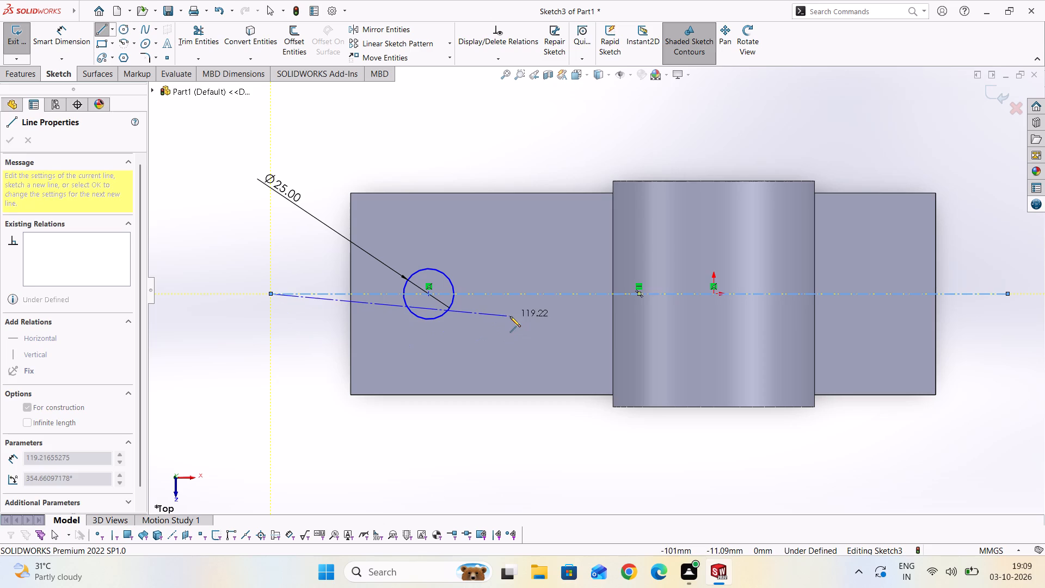
key("Escape")
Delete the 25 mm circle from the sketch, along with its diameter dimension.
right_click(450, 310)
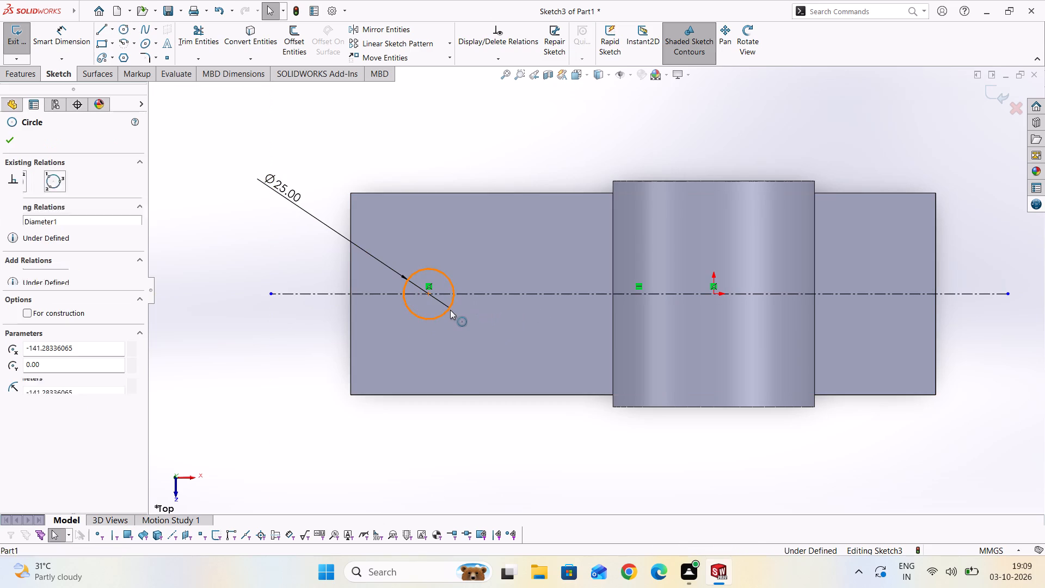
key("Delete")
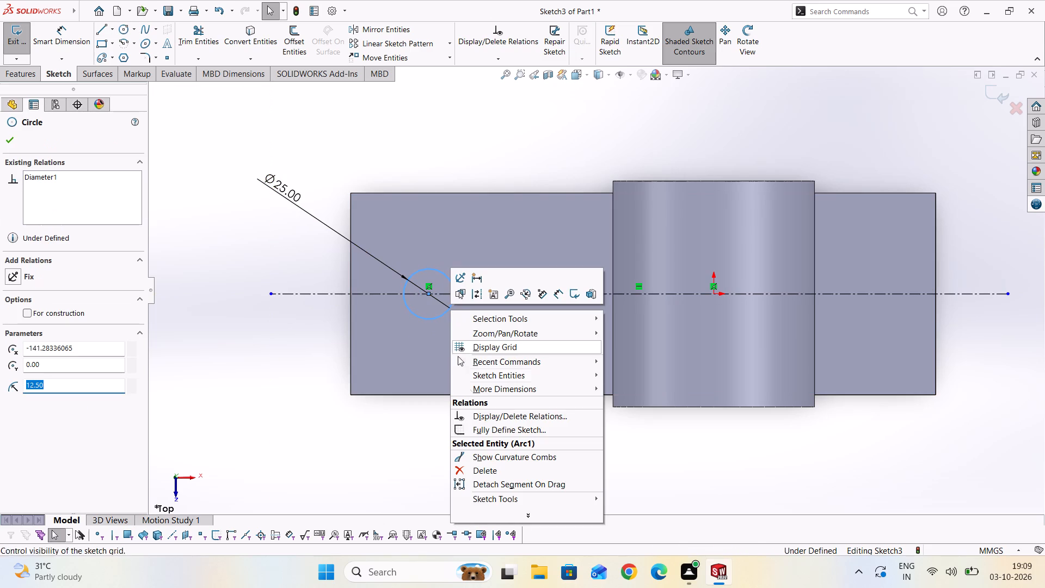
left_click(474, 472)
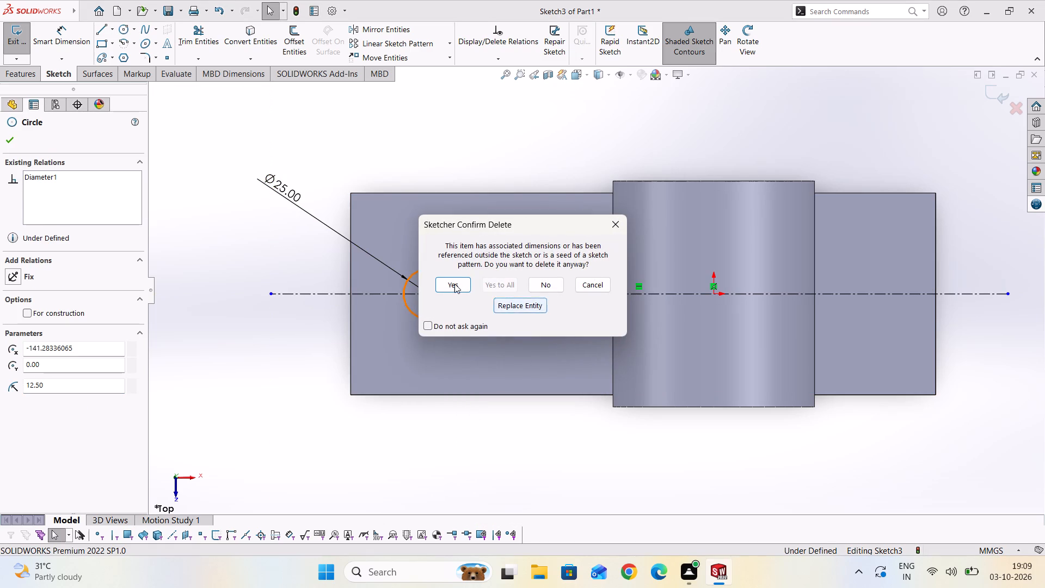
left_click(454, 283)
Sketch a circle centered on the centerline on the base's longer free side and dimension its diameter to 25 mm.
scroll(421, 293, "up", 1)
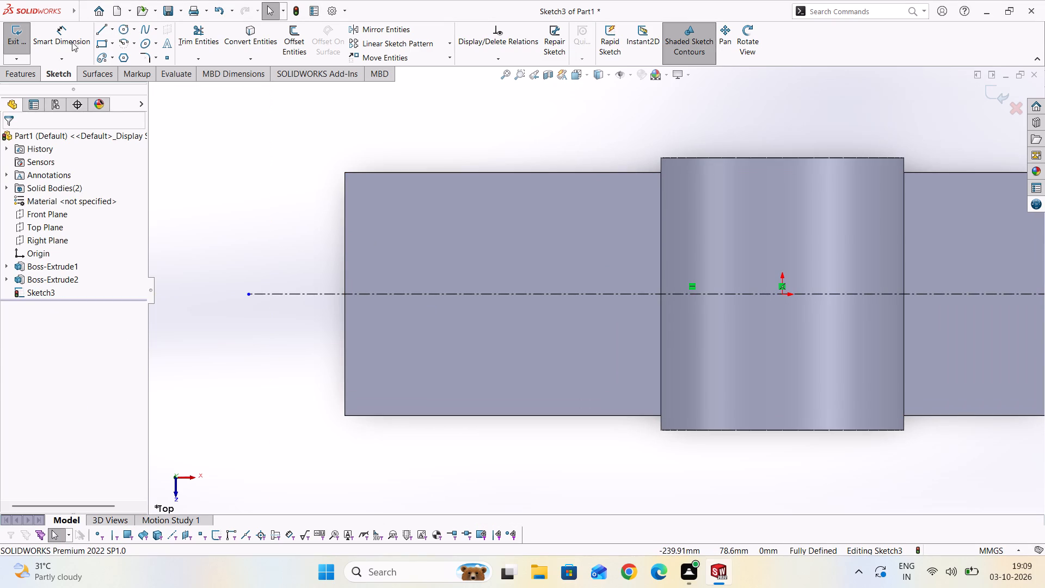
left_click(124, 32)
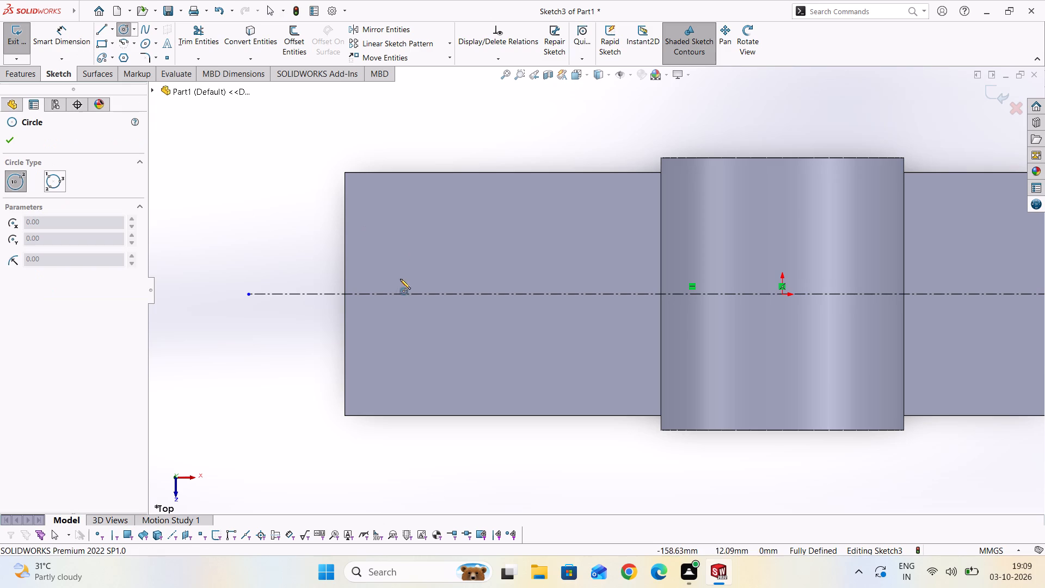
left_click(438, 293)
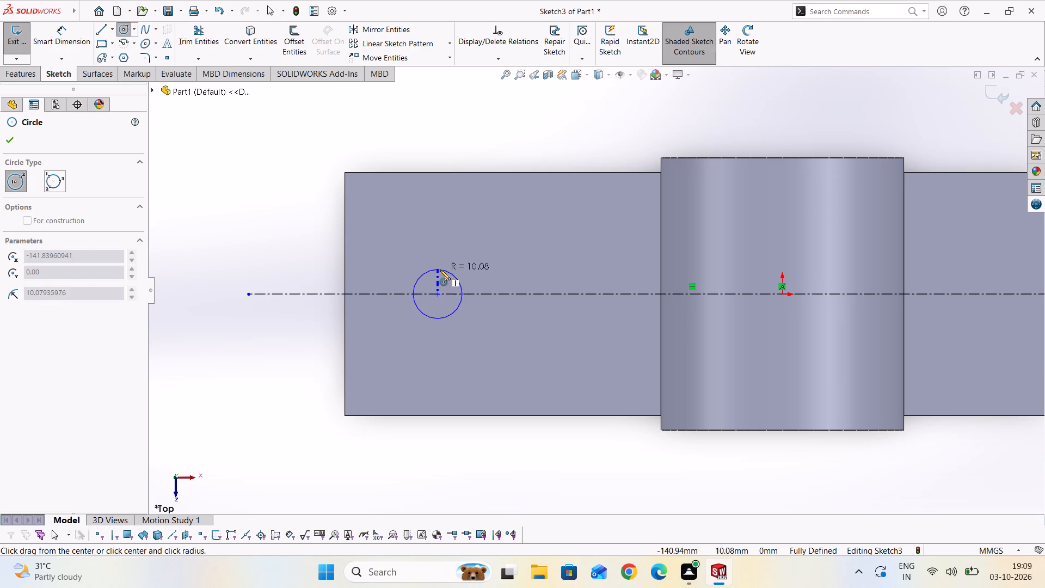
left_click(440, 267)
key("Escape")
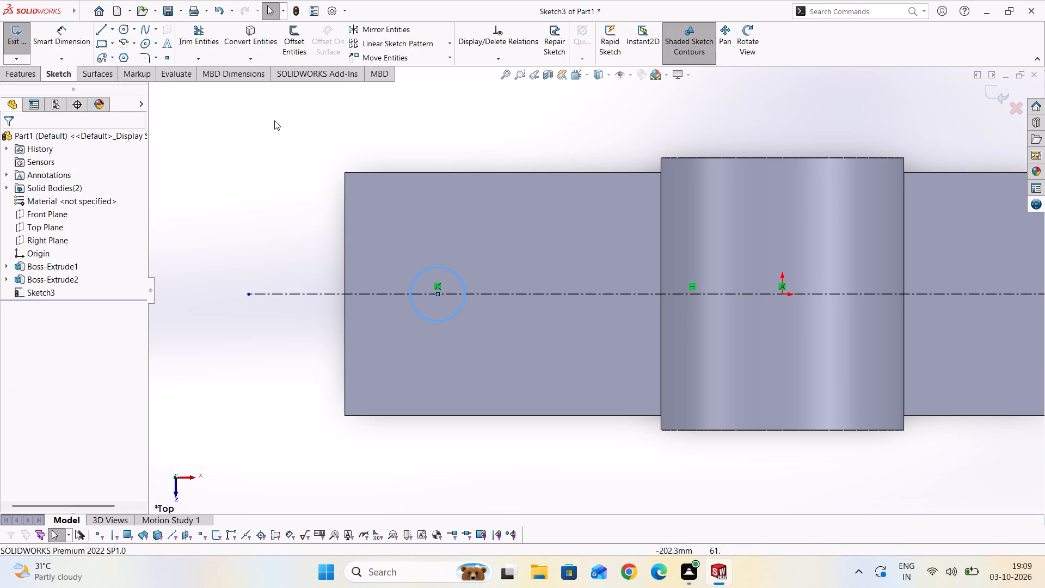
left_click(66, 34)
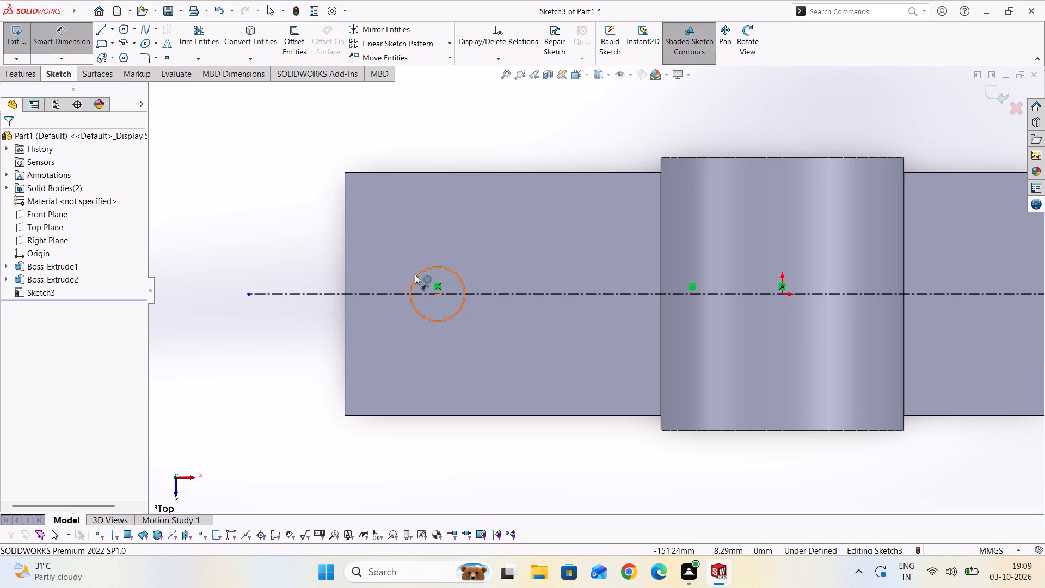
left_click(416, 274)
left_click(293, 162)
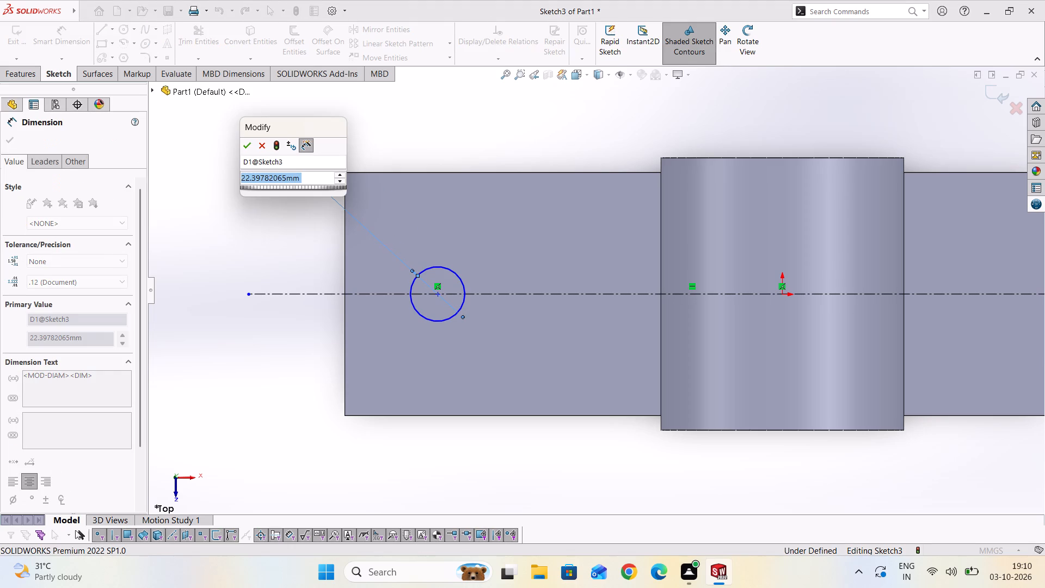
type("25")
key("Return")
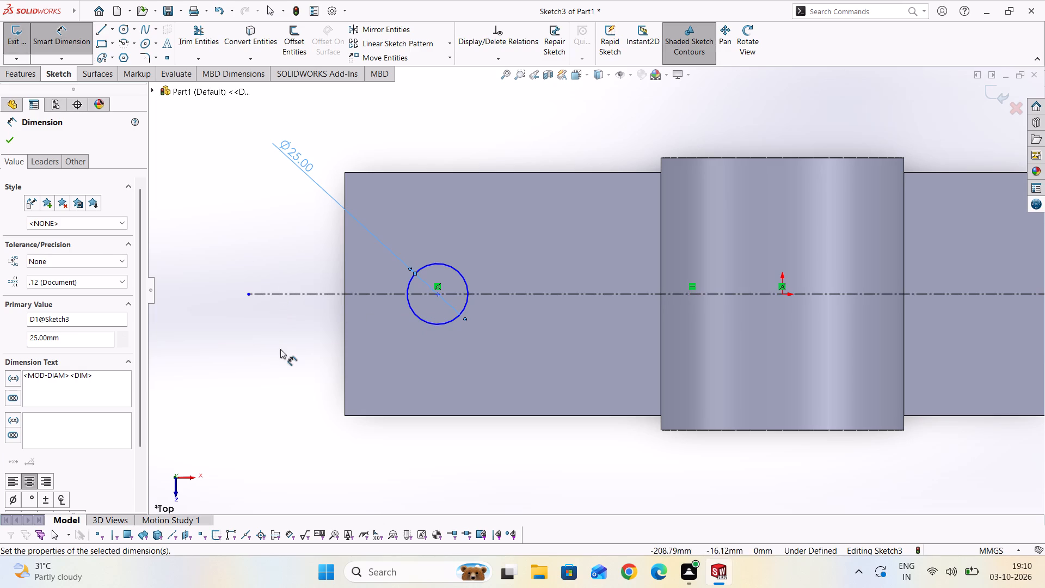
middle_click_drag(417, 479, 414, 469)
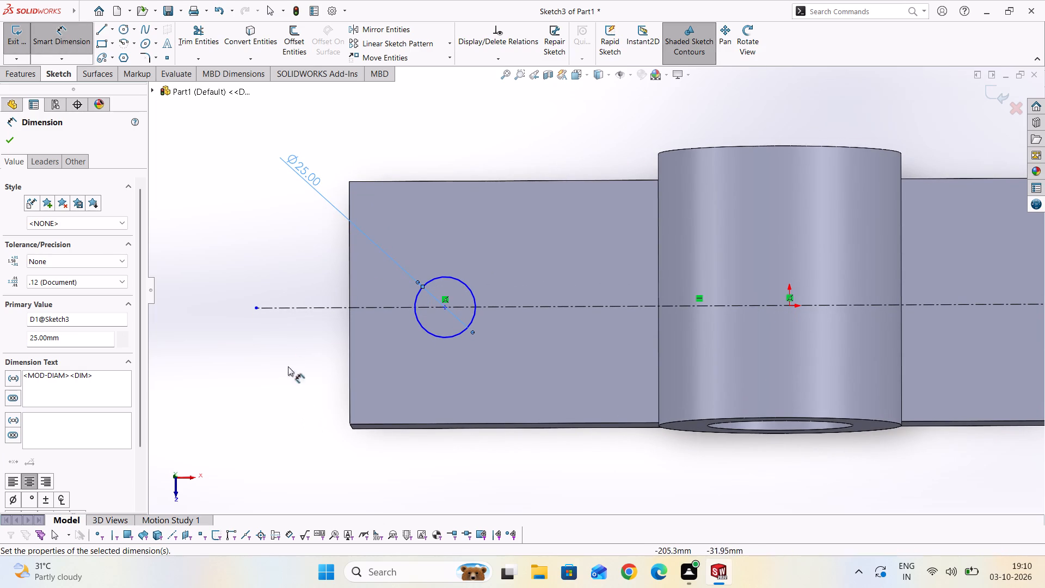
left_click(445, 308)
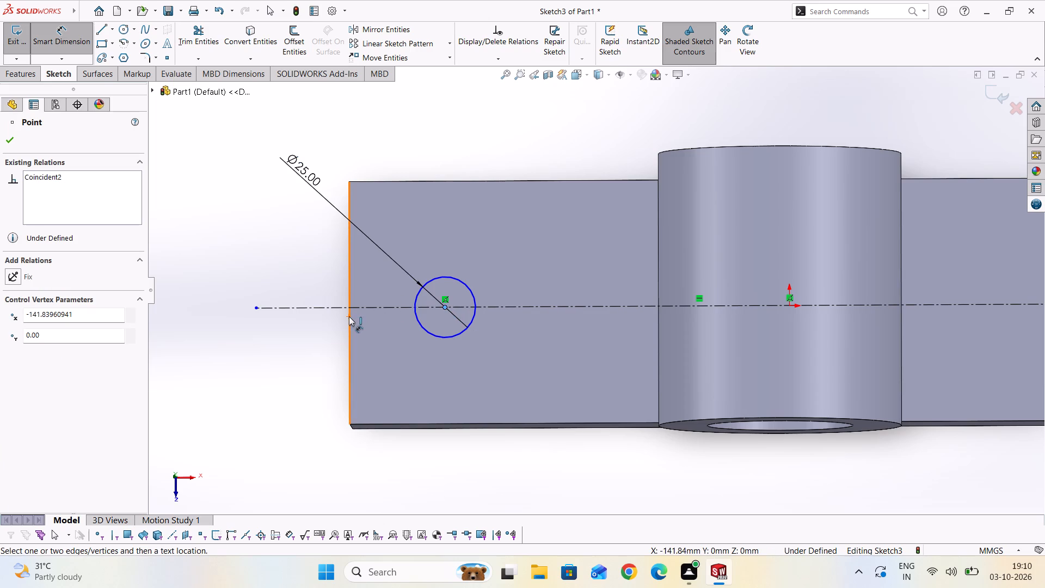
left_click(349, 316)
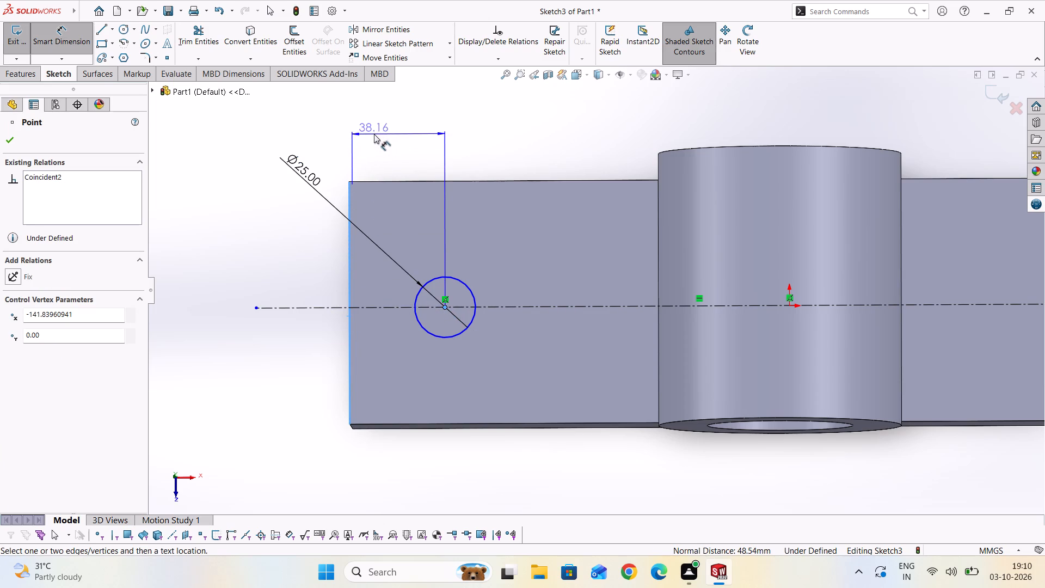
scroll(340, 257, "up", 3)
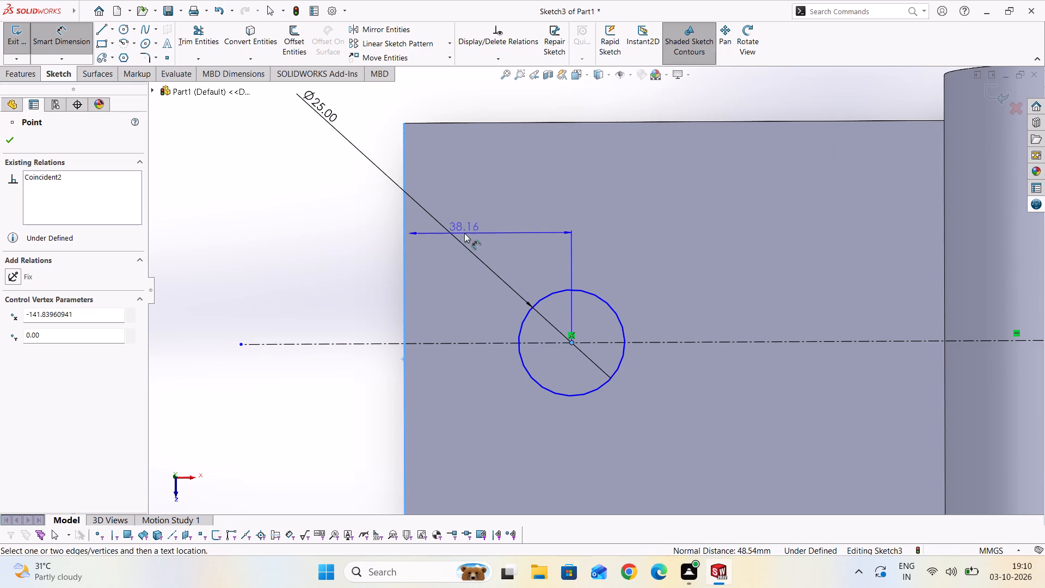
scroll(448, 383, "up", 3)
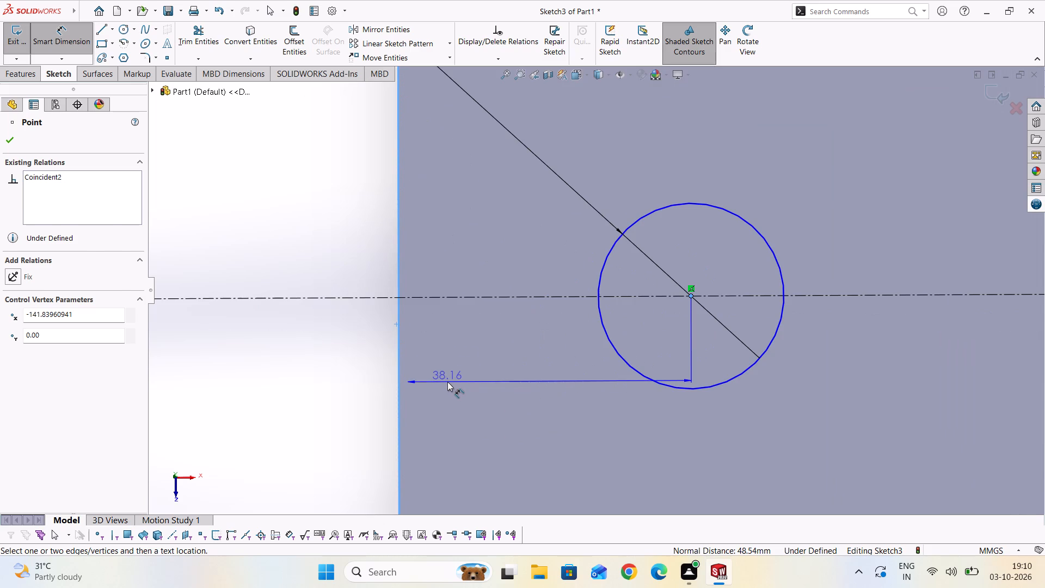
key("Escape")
Dimension the circle's center 36 mm from the end edge of the base's longer free side.
left_click(85, 41)
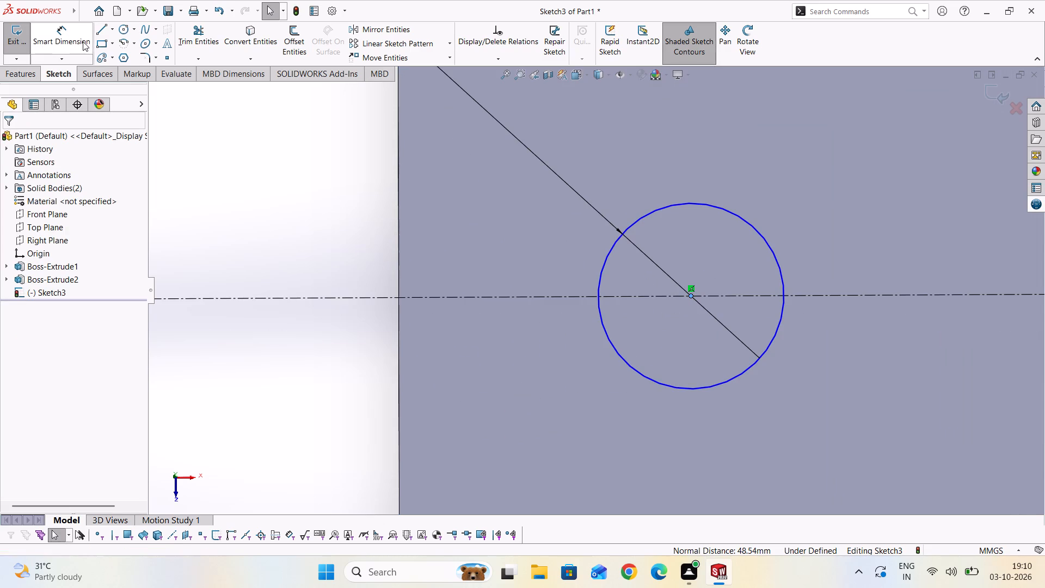
left_click(82, 41)
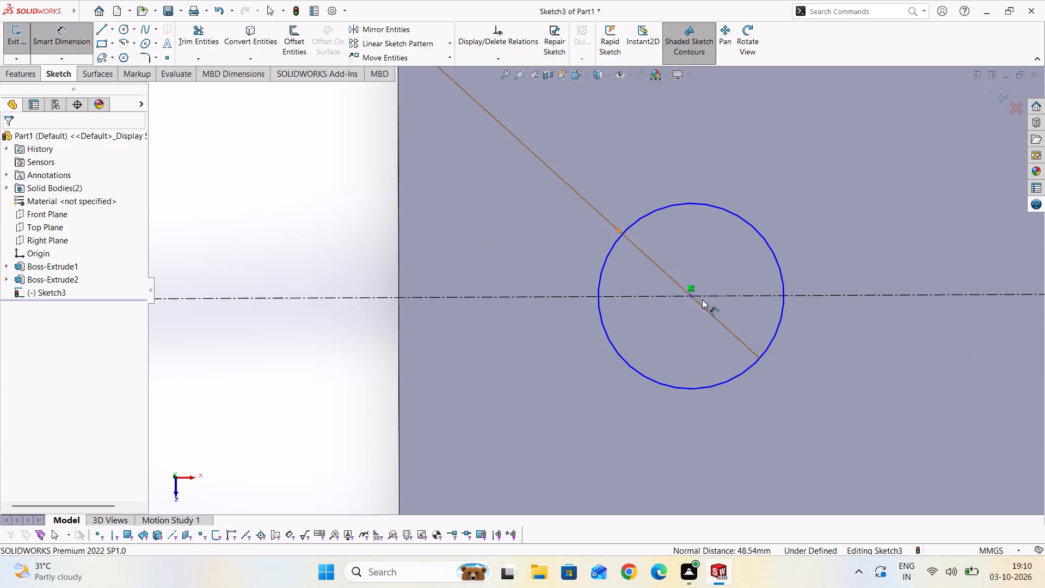
scroll(689, 295, "up", 3)
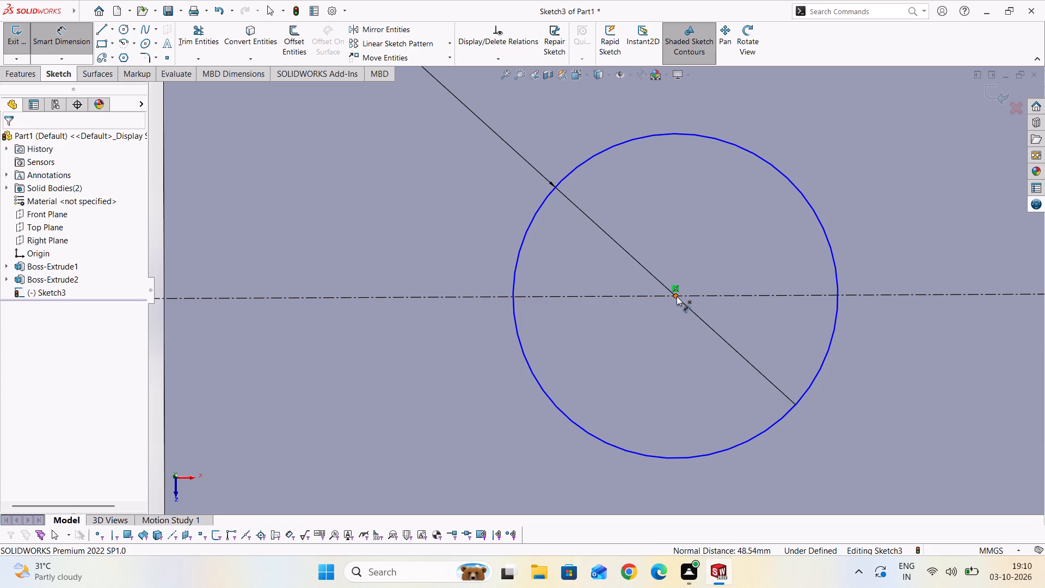
left_click(677, 296)
scroll(485, 292, "down", 9)
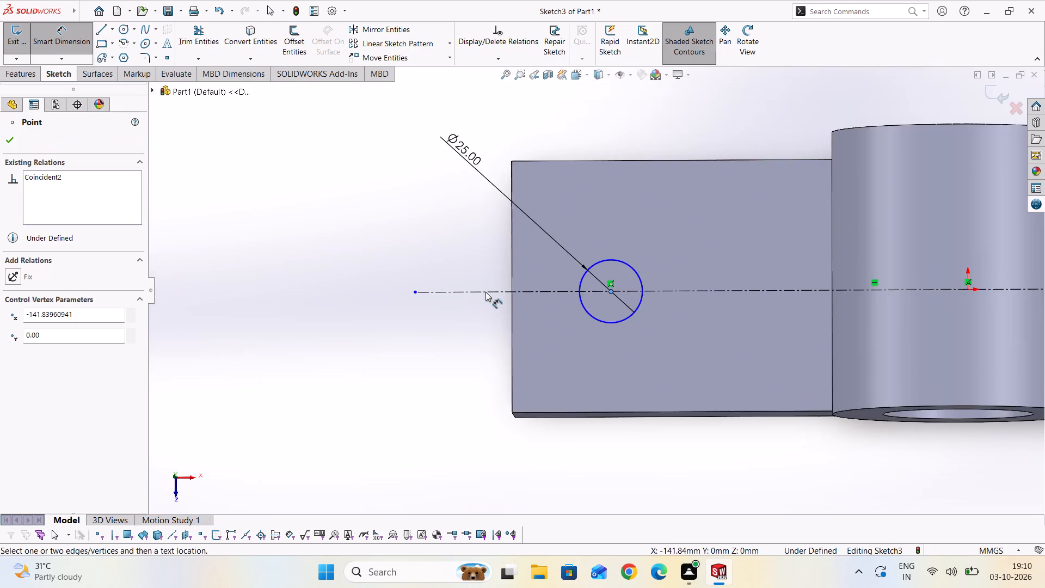
scroll(485, 292, "up", 5)
scroll(485, 291, "down", 4)
scroll(634, 282, "up", 5)
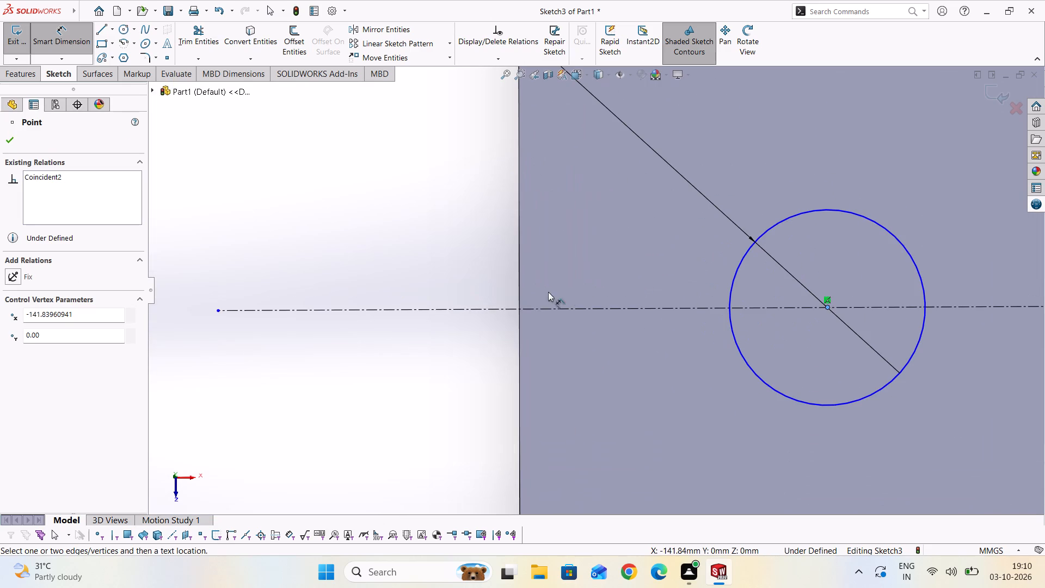
left_click(519, 316)
scroll(530, 267, "down", 4)
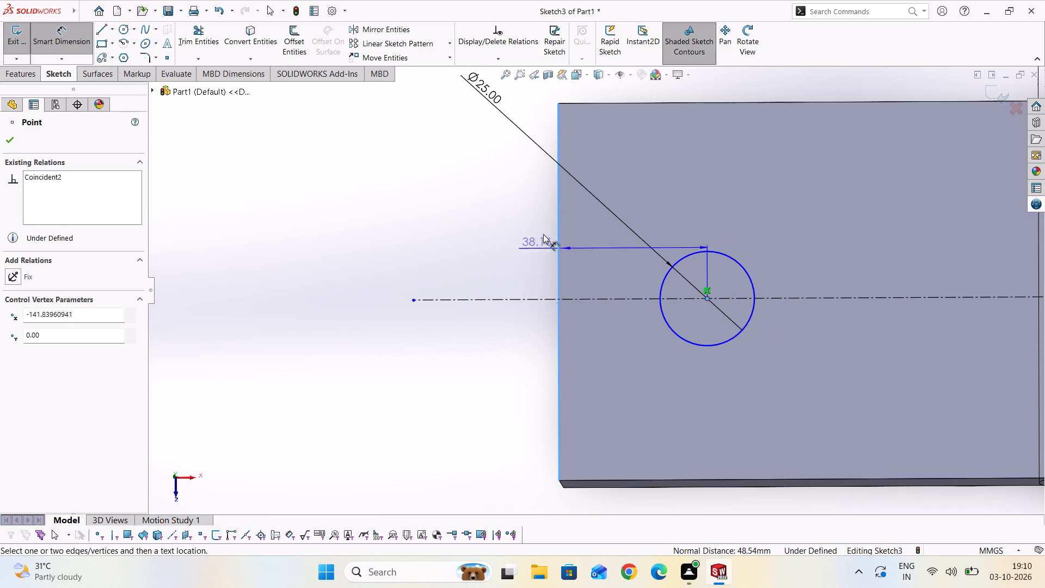
scroll(575, 107, "down", 3)
scroll(575, 136, "up", 1)
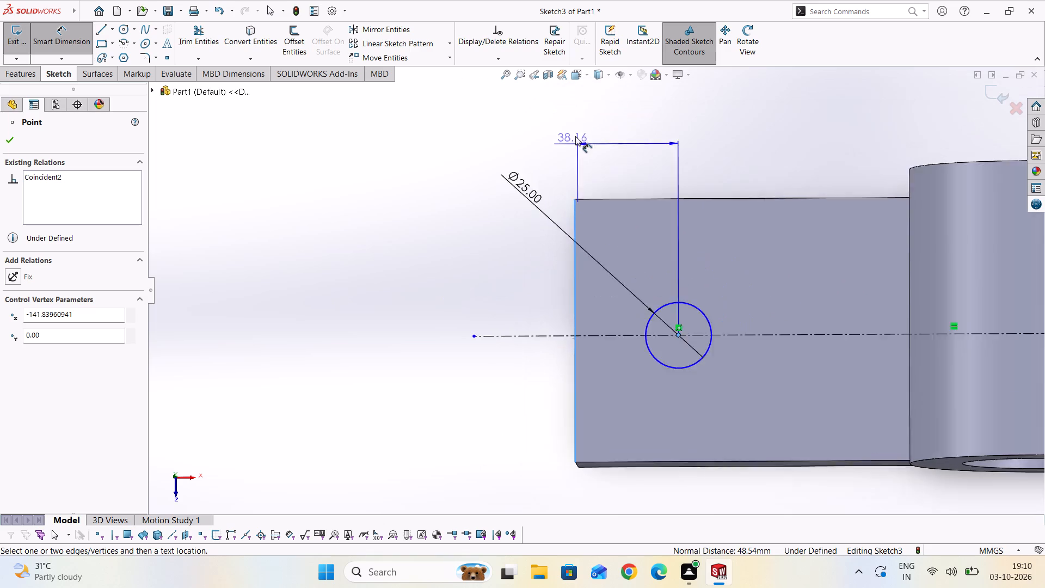
scroll(575, 136, "up", 2)
left_click(615, 142)
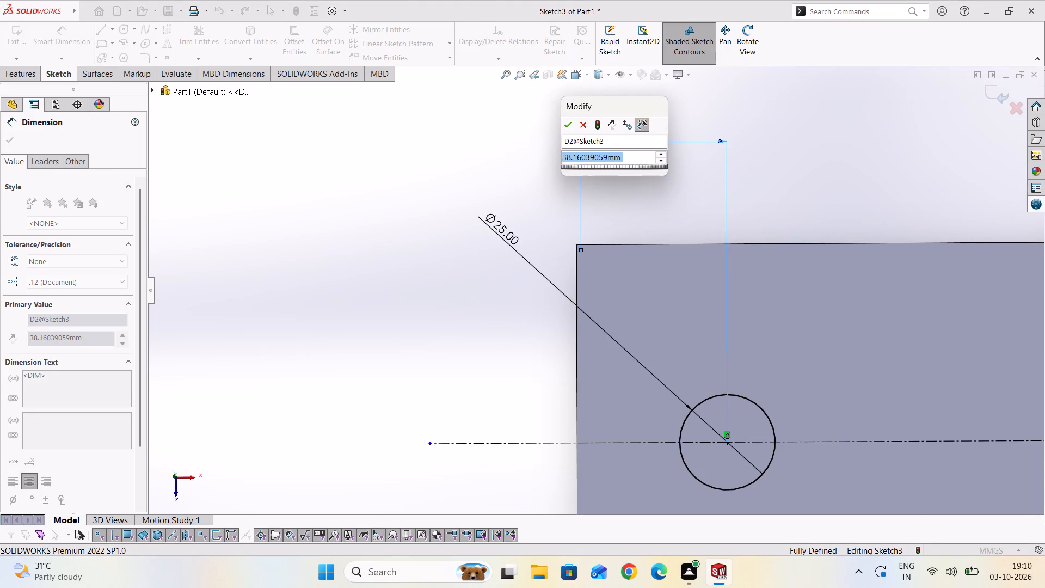
type("36")
key("Return")
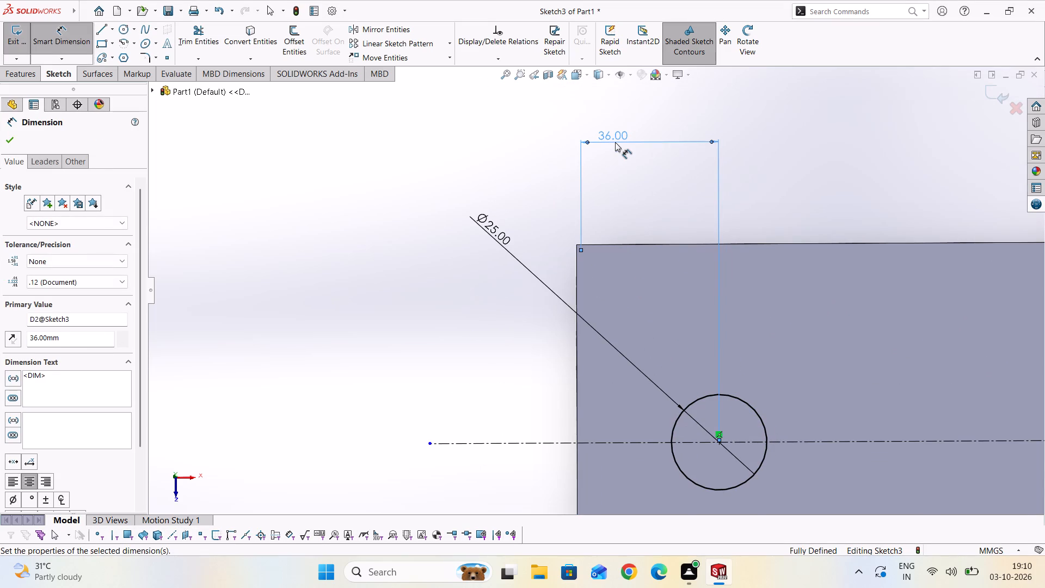
Sketch a second circle centered on the centerline on the base's shorter free side and dimension its diameter to 25 mm.
scroll(595, 225, "down", 9)
scroll(748, 297, "up", 3)
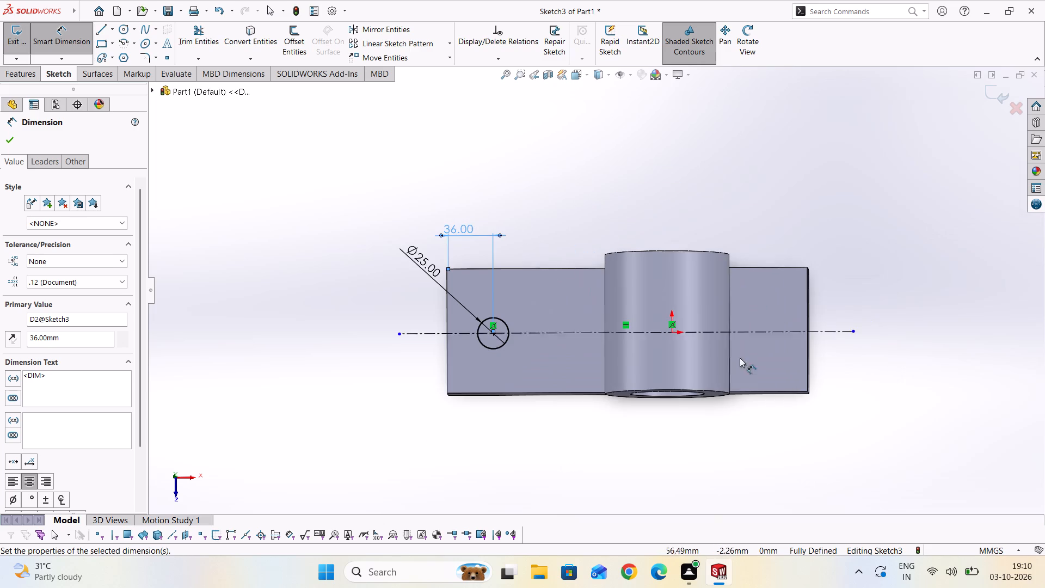
scroll(773, 341, "up", 2)
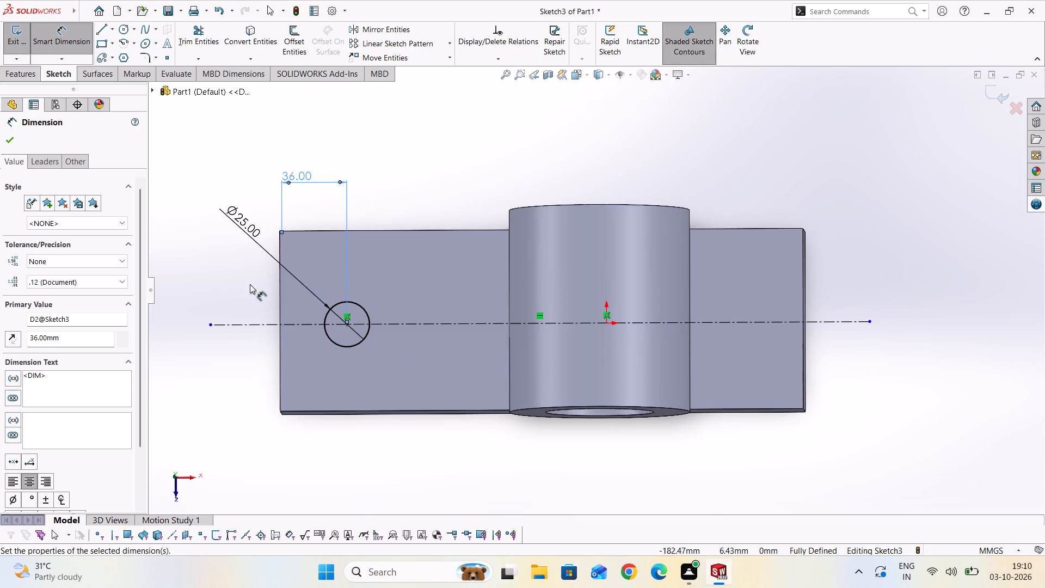
left_click(124, 32)
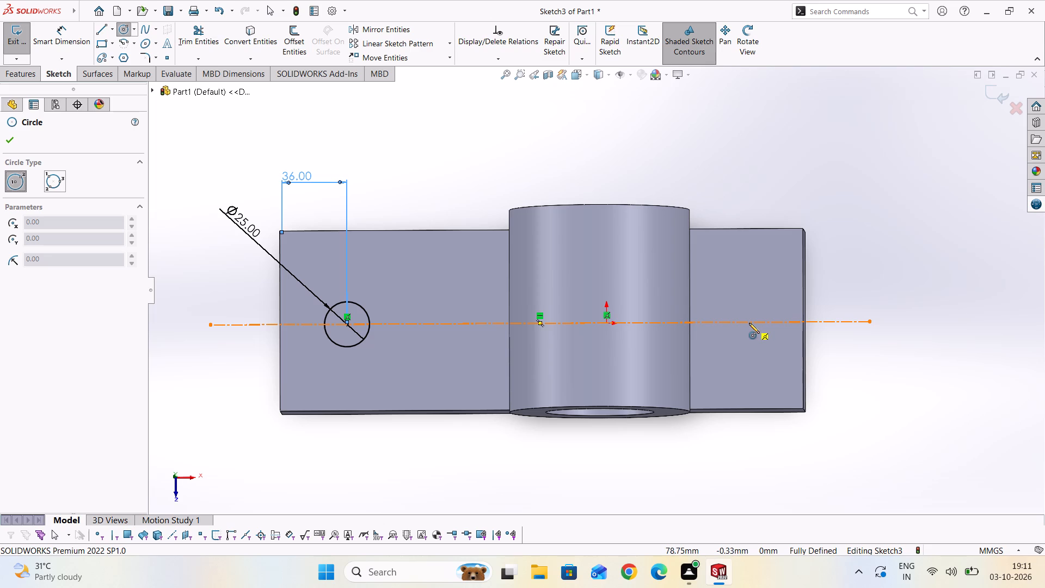
left_click(749, 322)
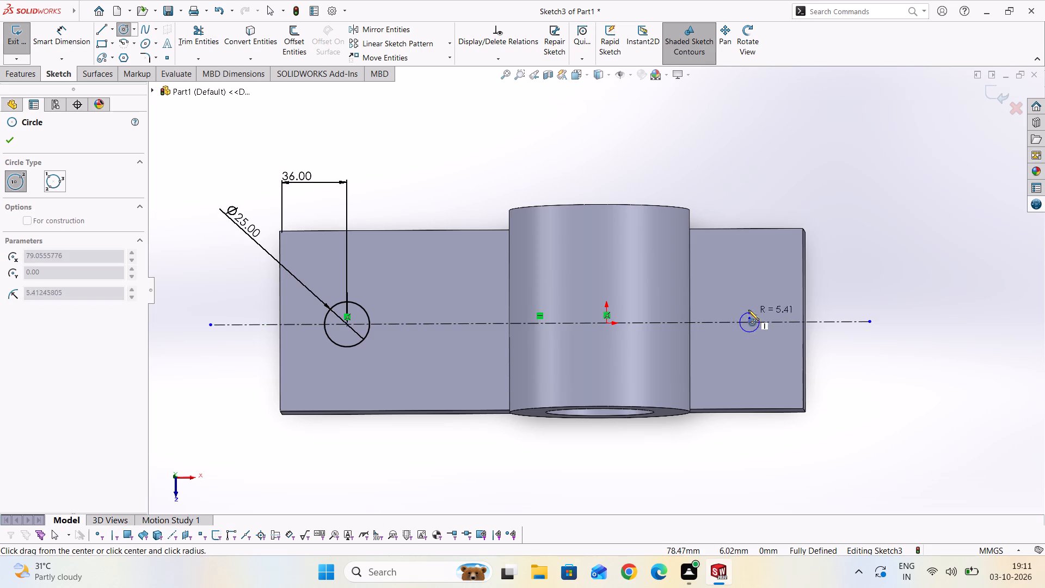
left_click(748, 297)
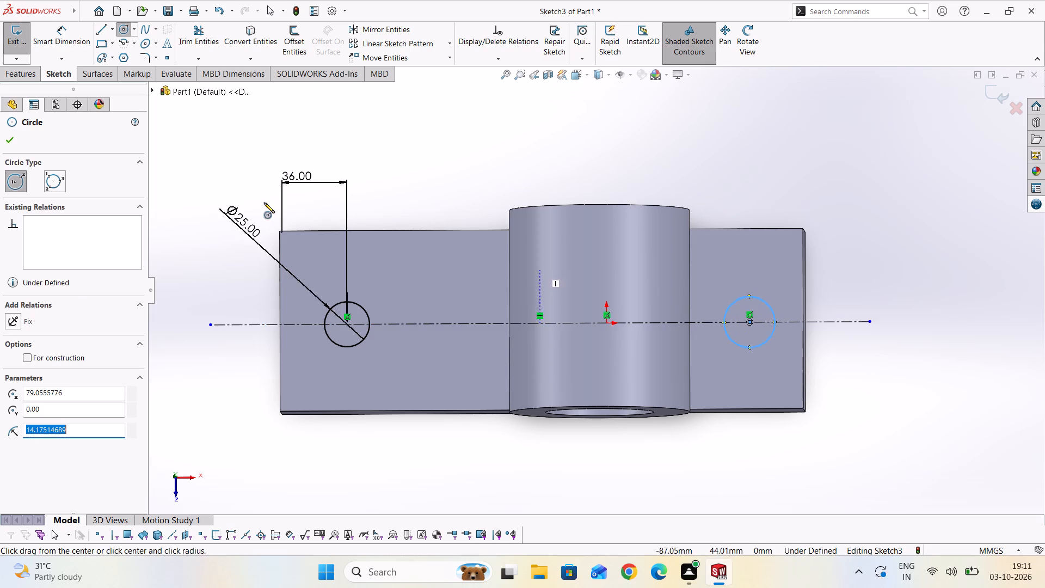
left_click(46, 41)
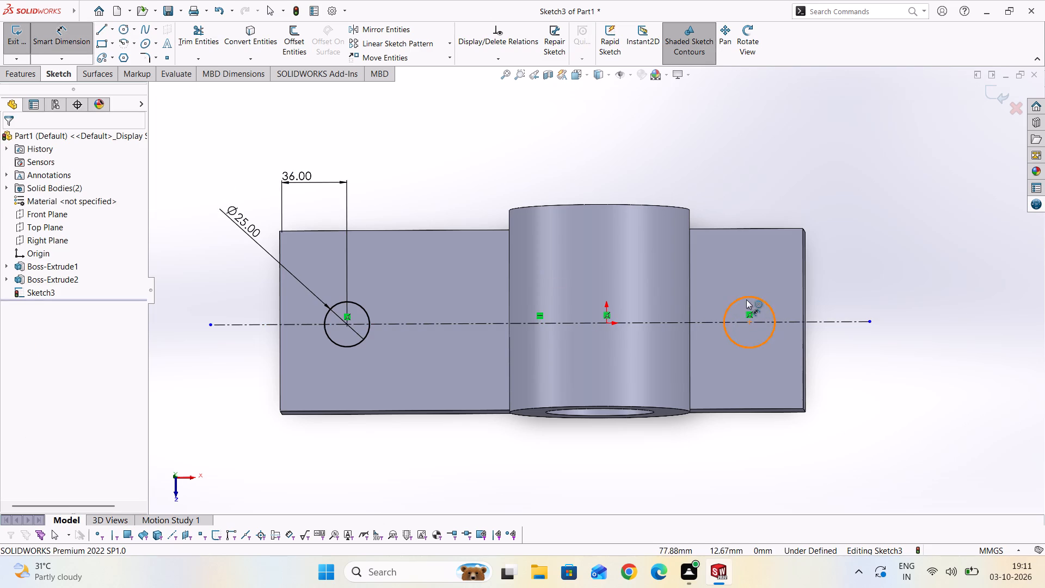
left_click(737, 297)
left_click(701, 172)
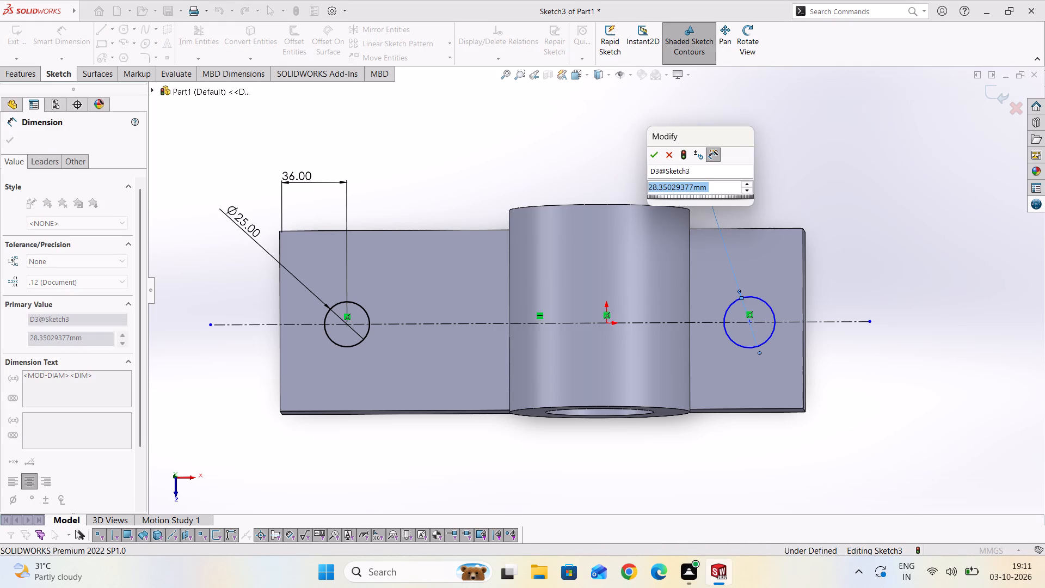
type("25")
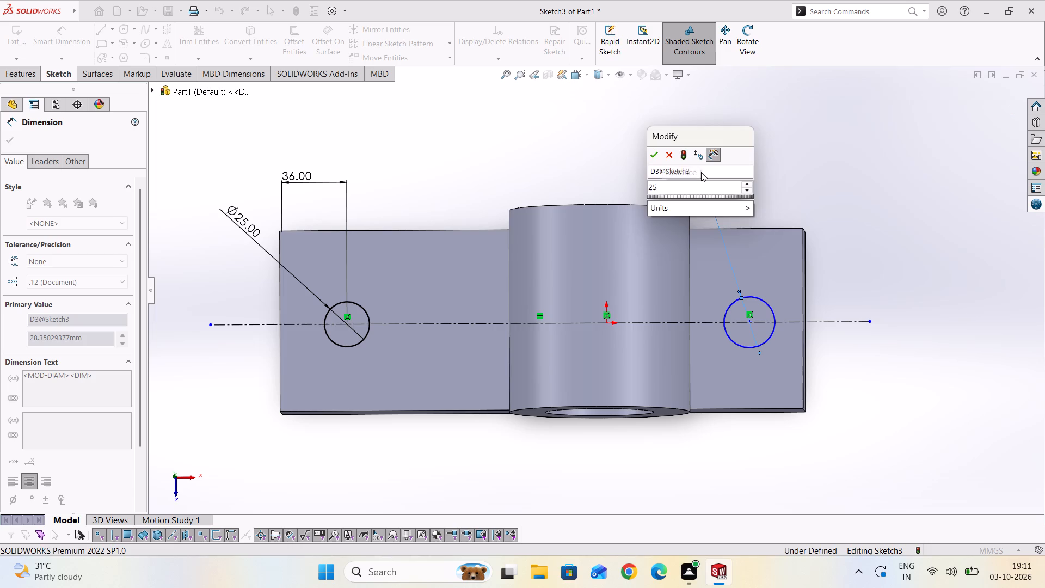
key("Return")
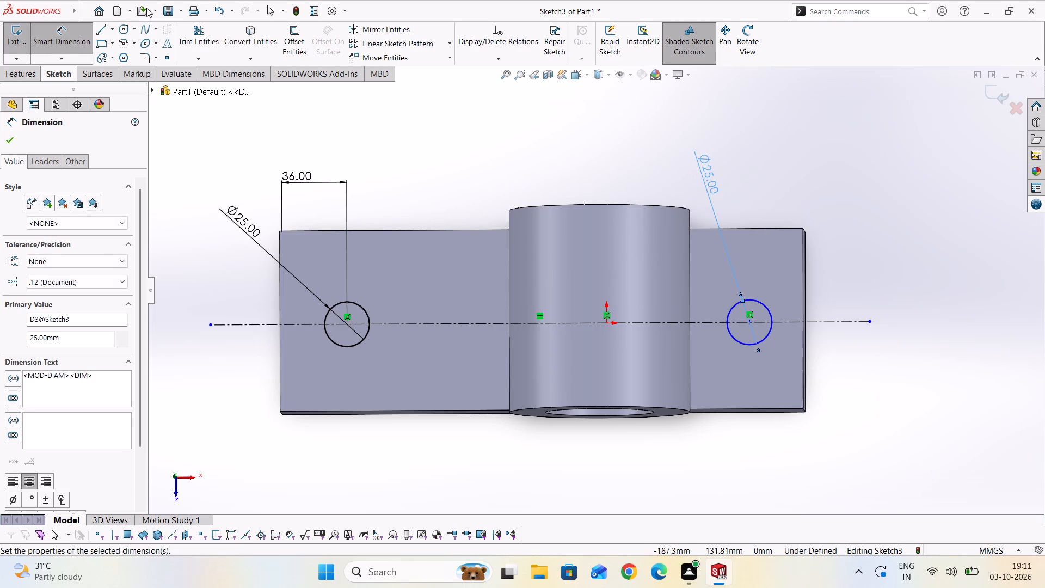
Dimension the second circle's center 36 mm from the end edge of the base's shorter free side.
left_click(749, 322)
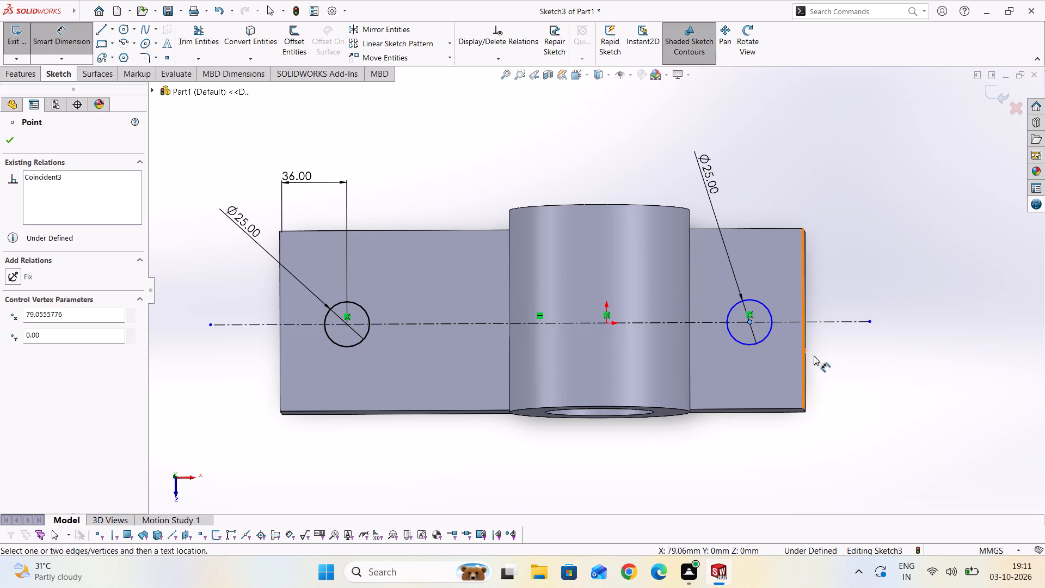
scroll(782, 366, "down", 1)
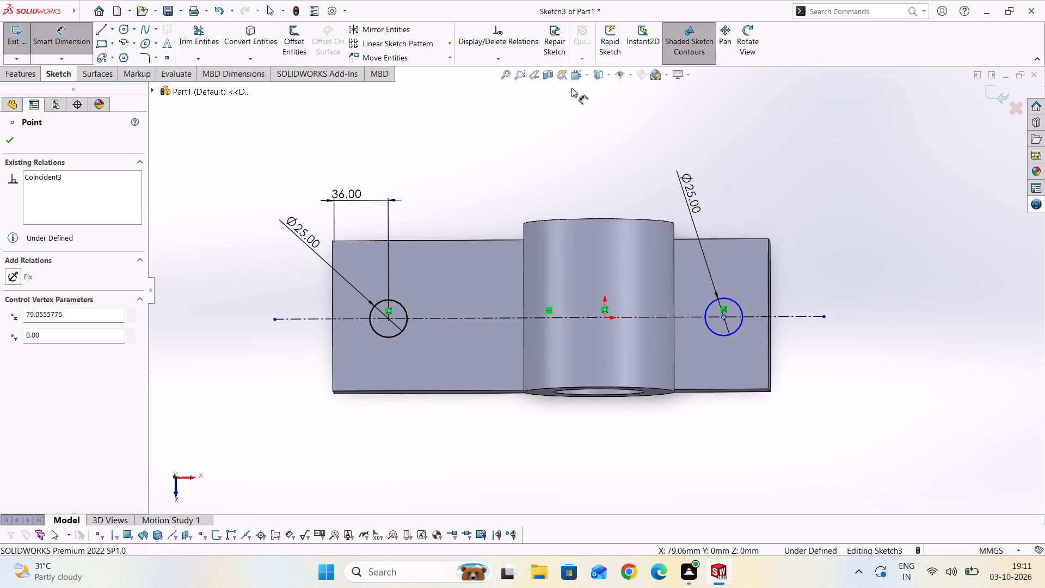
left_click(587, 77)
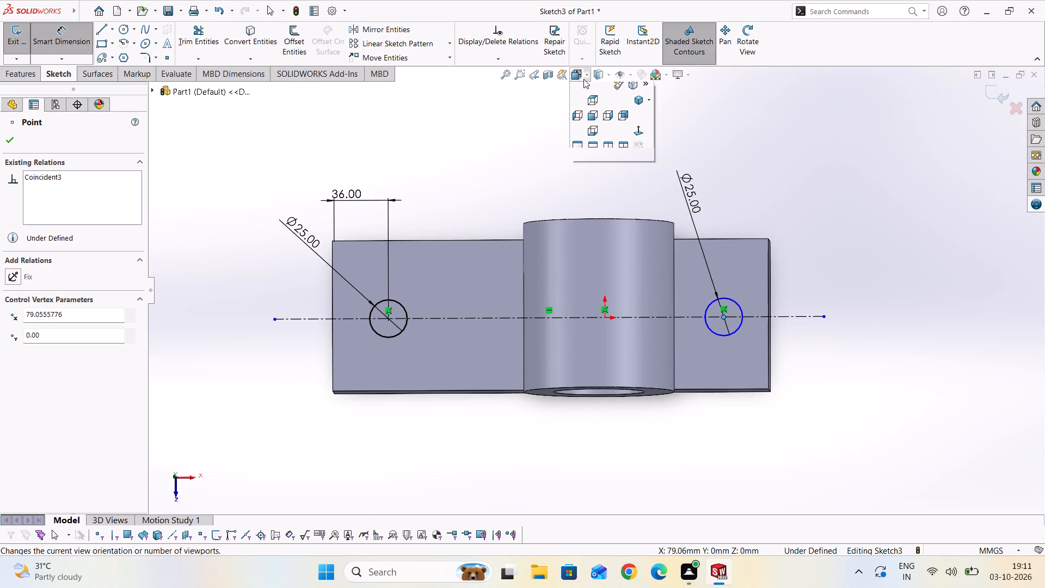
key("Escape")
key("ctrl+8")
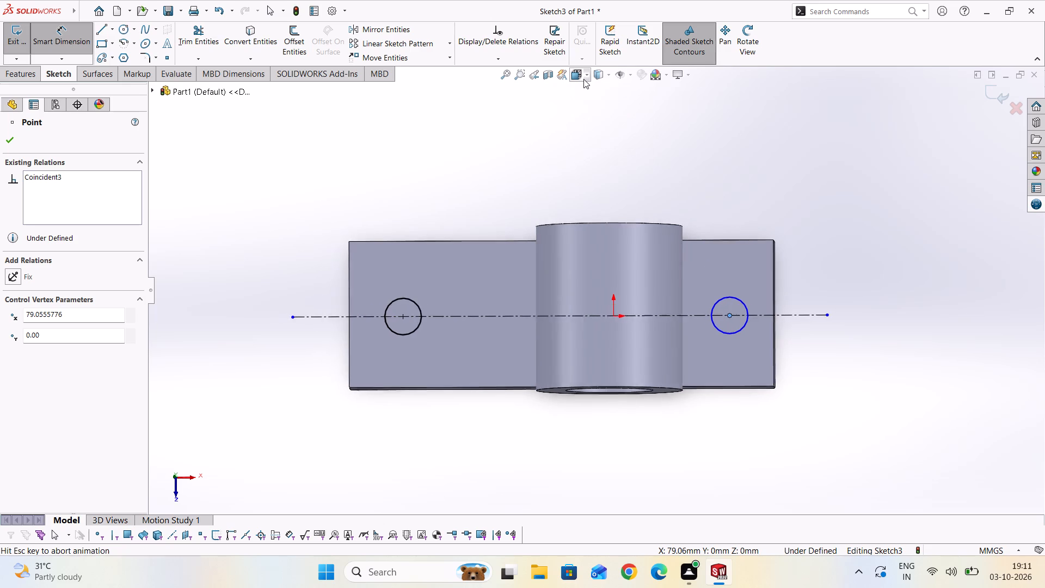
scroll(404, 262, "up", 2)
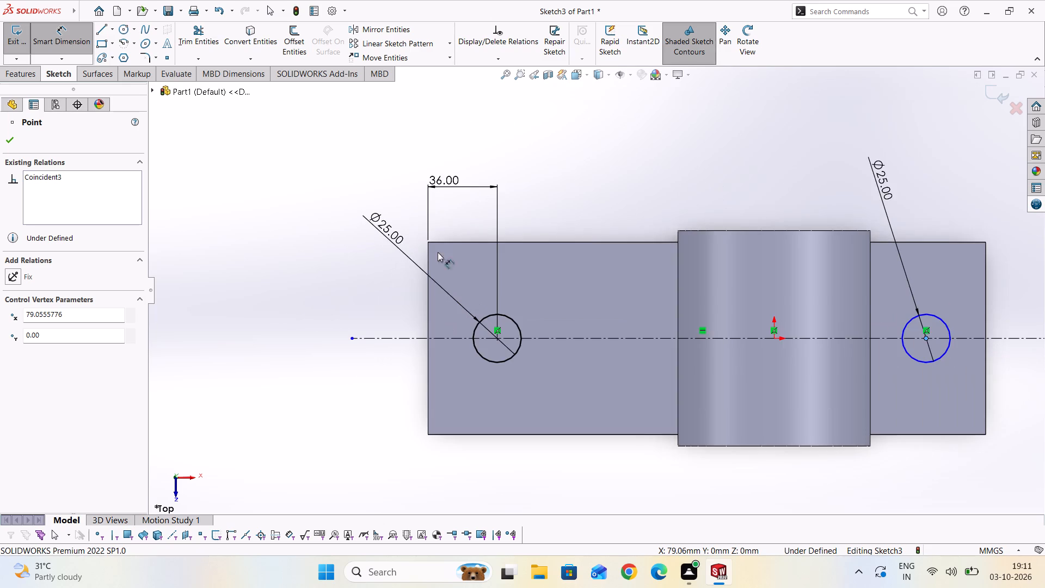
scroll(448, 255, "up", 6)
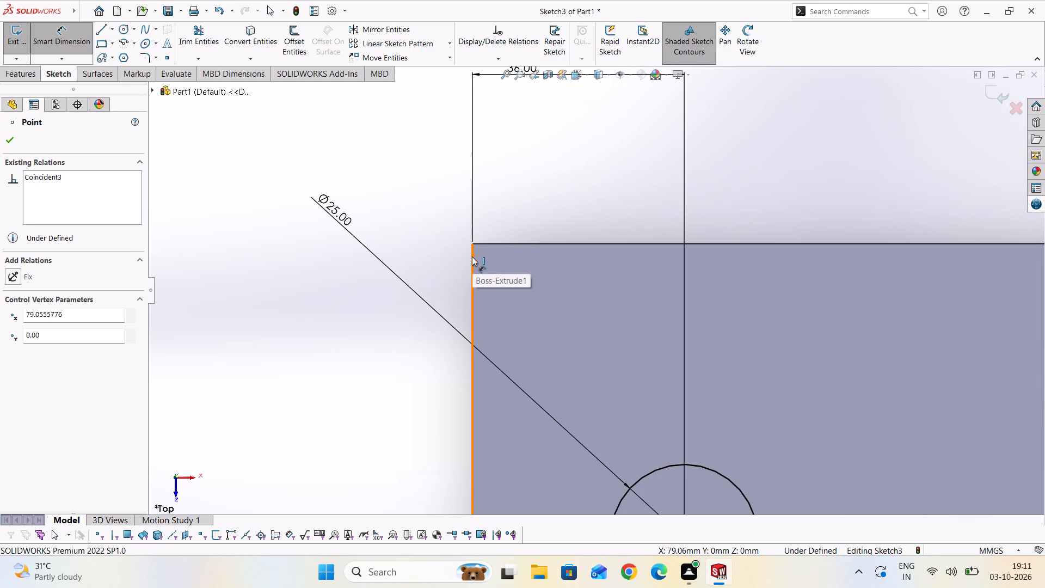
scroll(483, 257, "down", 4)
scroll(550, 249, "down", 8)
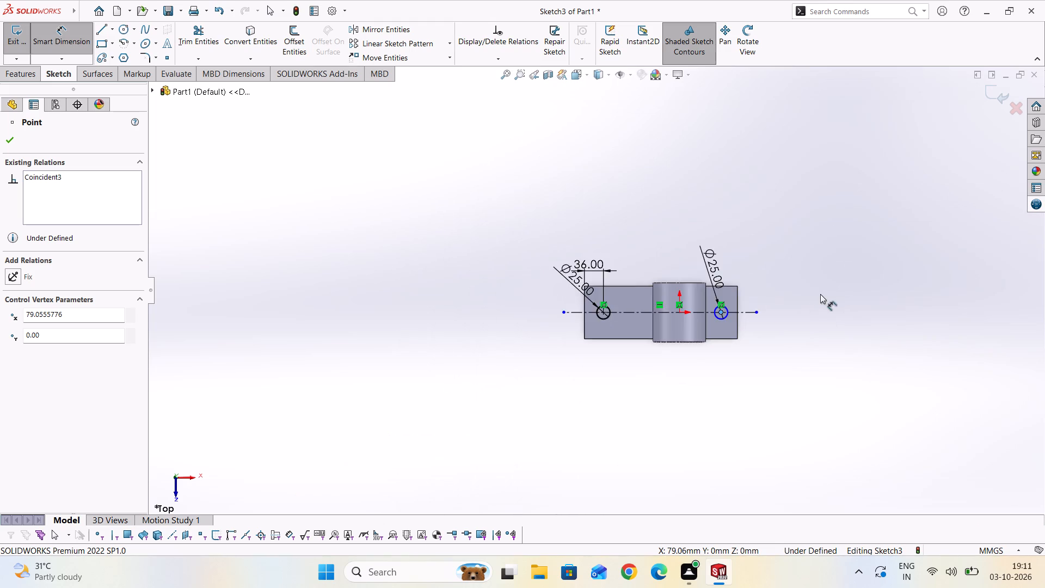
scroll(742, 307, "up", 4)
scroll(689, 302, "up", 4)
left_click(672, 328)
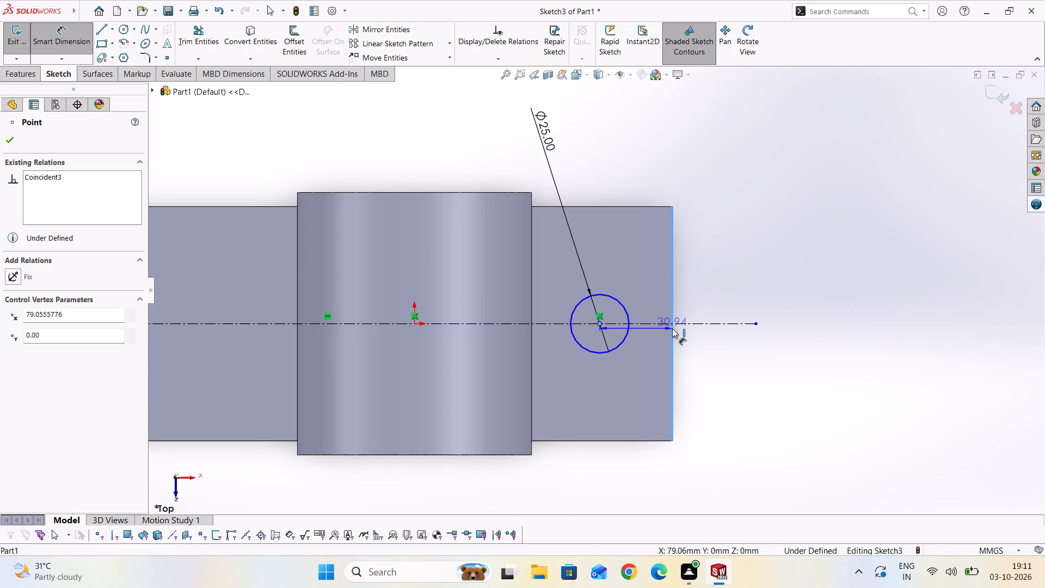
left_click(643, 157)
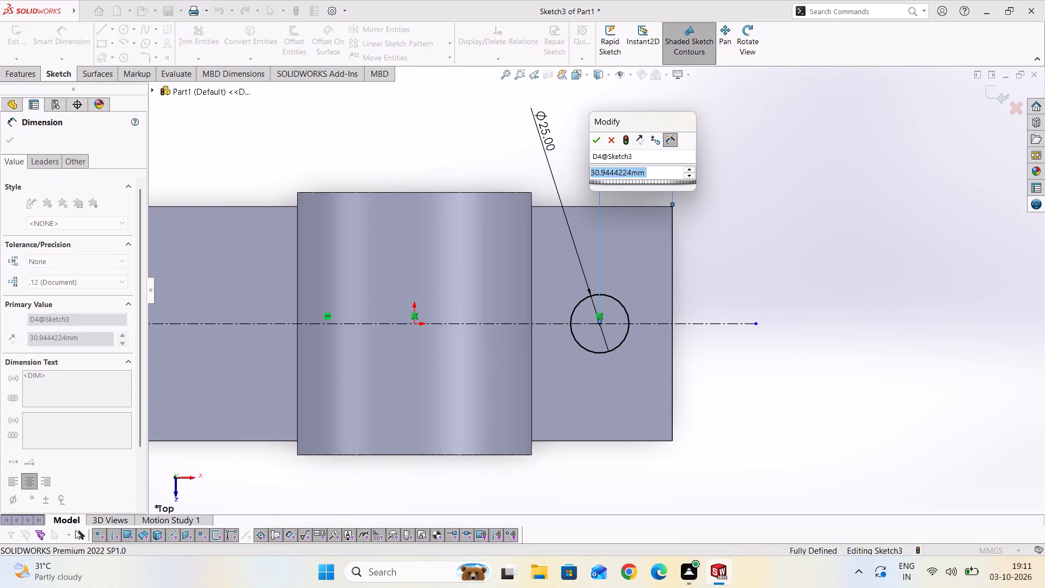
type("36")
key("Return")
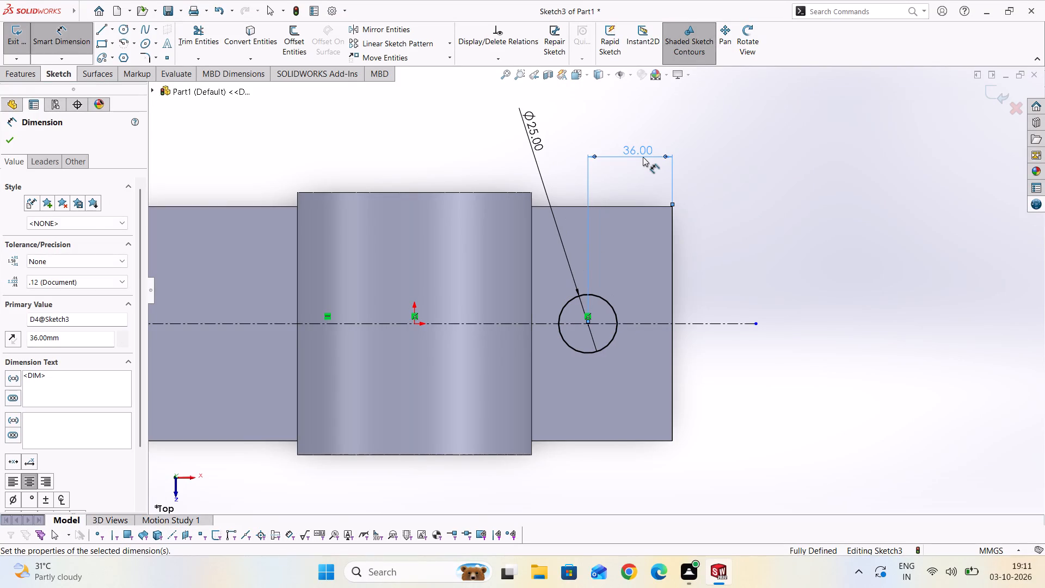
key("Escape")
Cut both 25 mm circles through the base with a Mid Plane extruded cut of 112 mm.
scroll(576, 434, "down", 2)
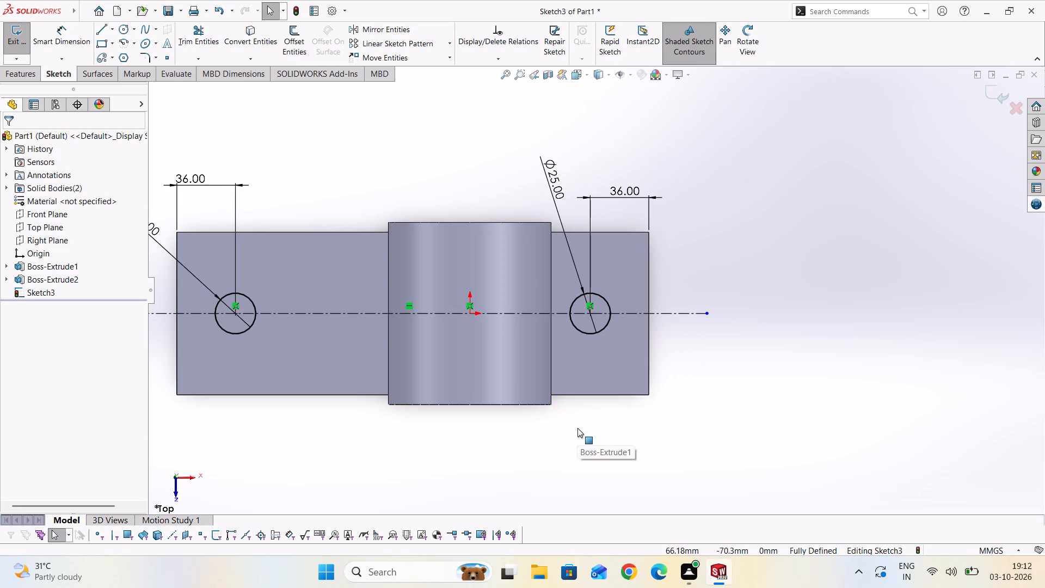
scroll(577, 428, "down", 3)
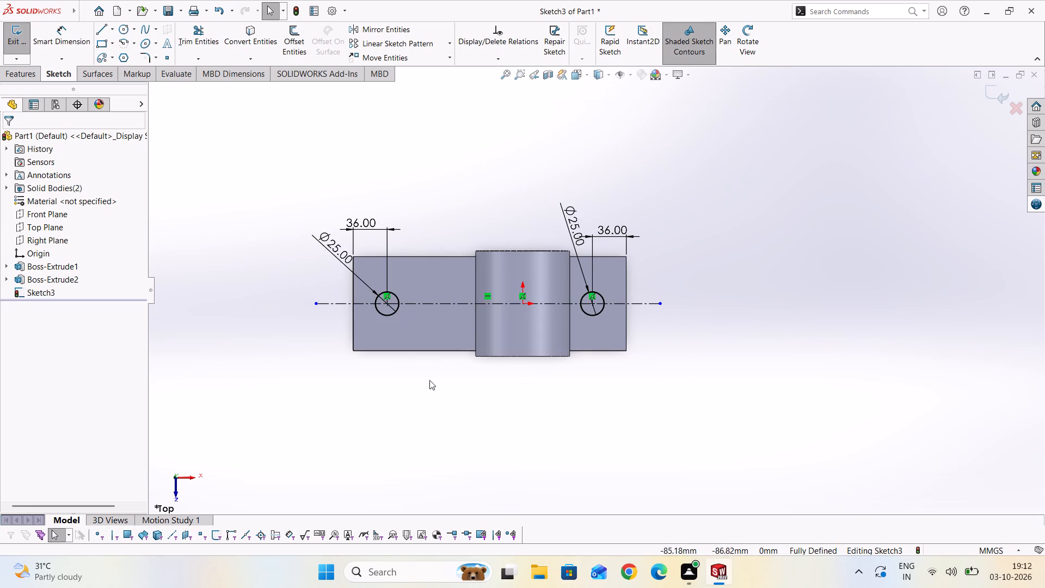
left_click(6, 72)
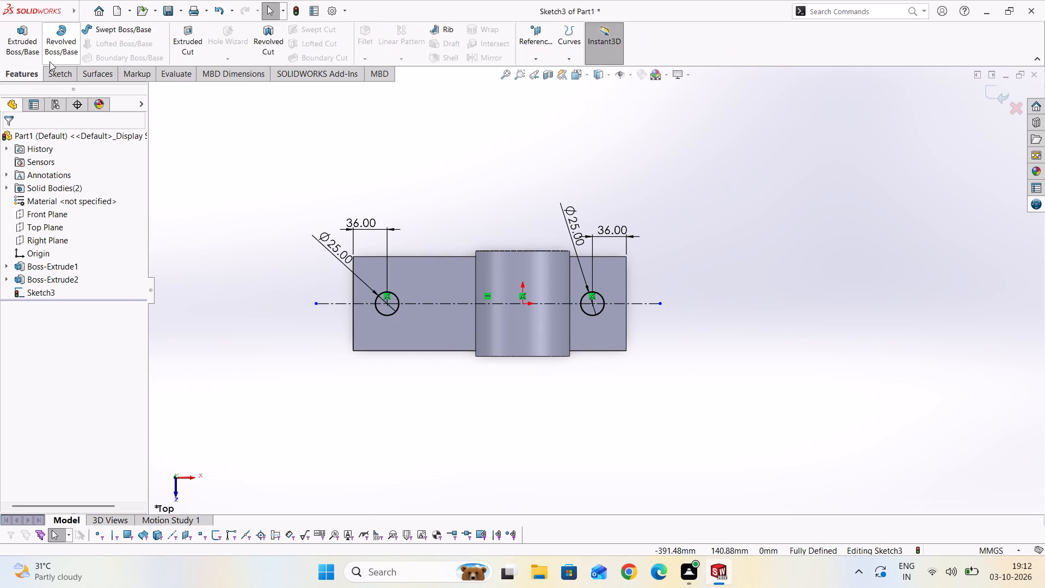
left_click(179, 47)
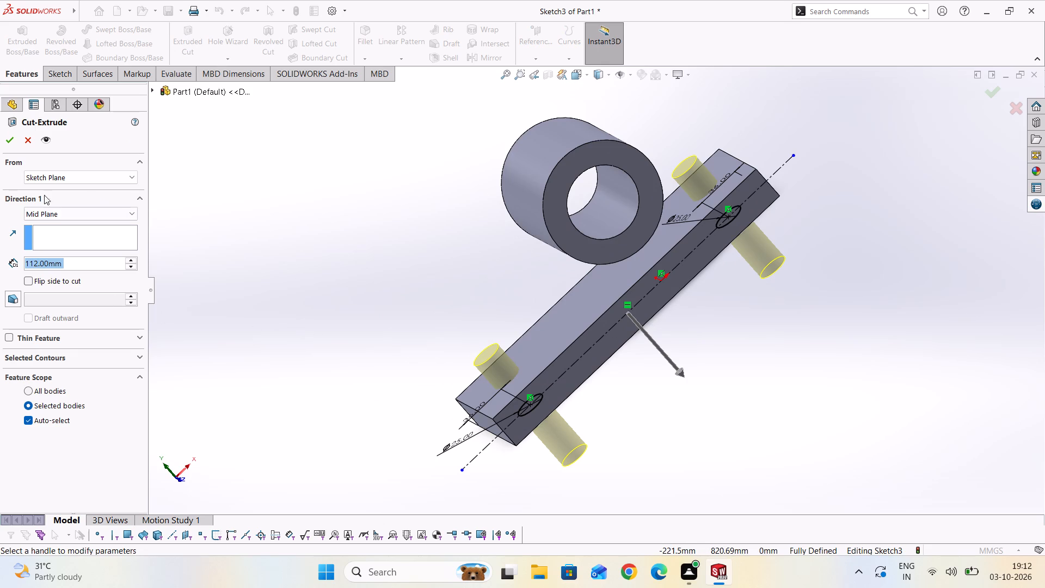
left_click(9, 143)
Start a sketch on the Top Plane and draw a line about 25 mm long, perpendicular inward from the base's front long edge, between the longer side's hole and the cylinder.
scroll(266, 274, "down", 4)
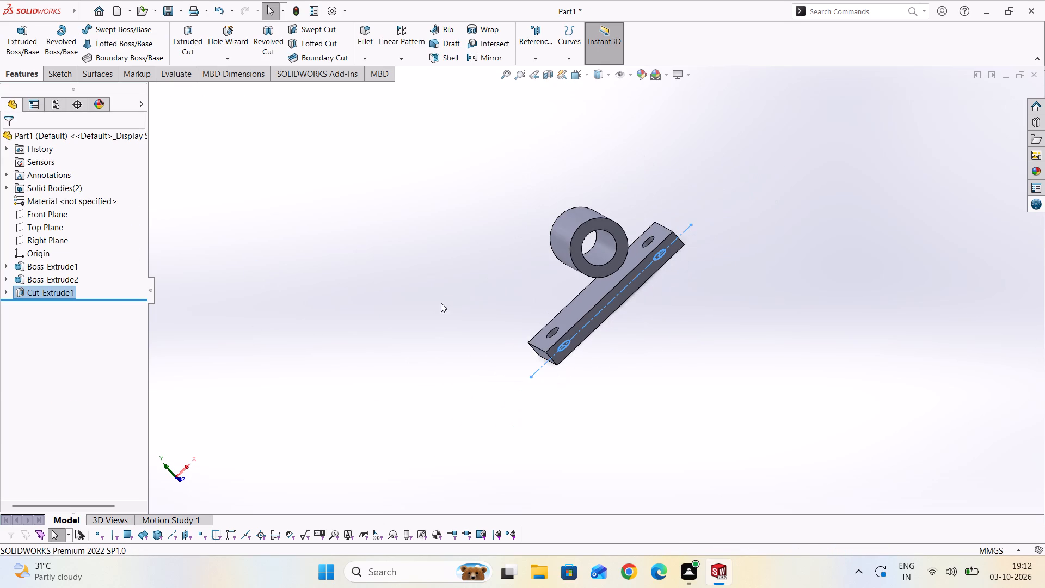
scroll(611, 254, "up", 3)
scroll(680, 359, "down", 2)
middle_click_drag(677, 344, 682, 366)
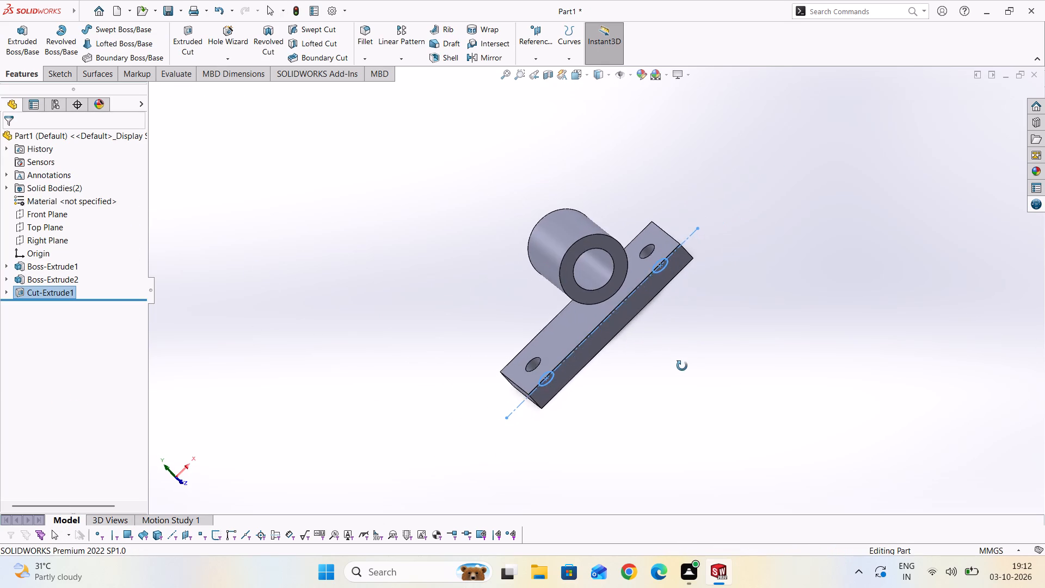
middle_click_drag(682, 366, 667, 347)
scroll(605, 316, "up", 3)
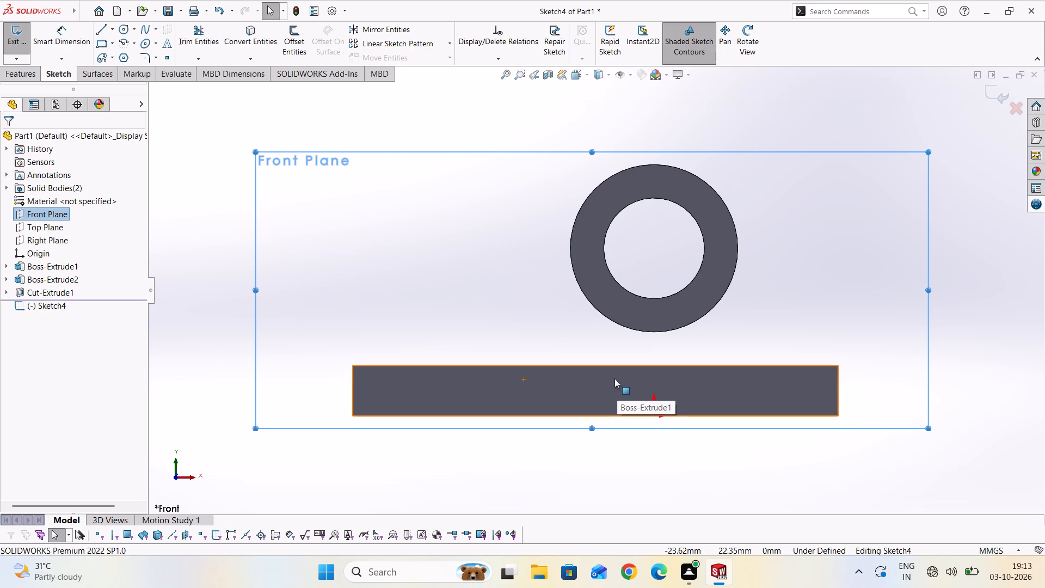
right_click(40, 224)
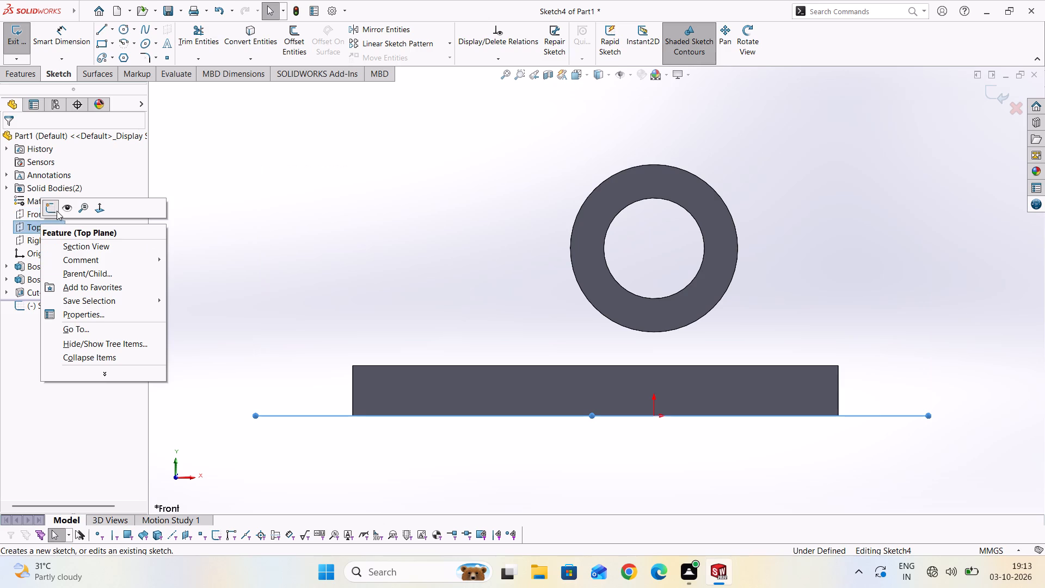
left_click(53, 203)
right_click(54, 220)
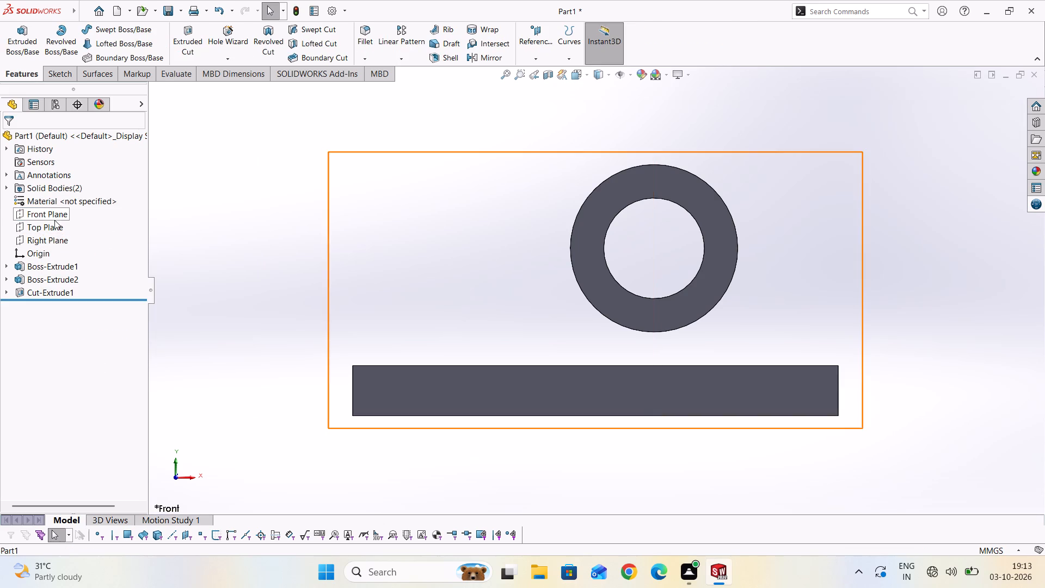
right_click(40, 230)
left_click(51, 217)
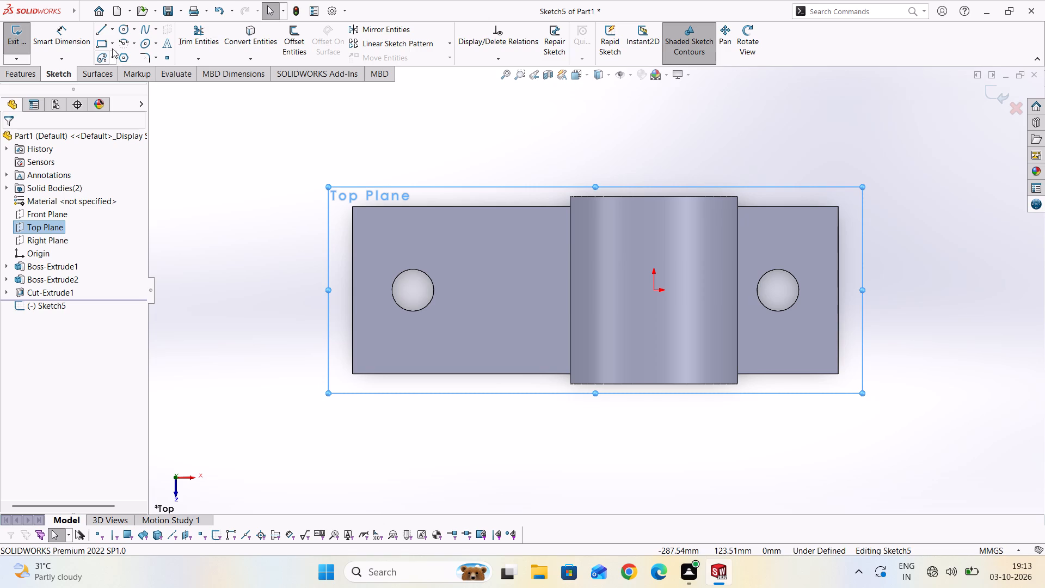
left_click(105, 31)
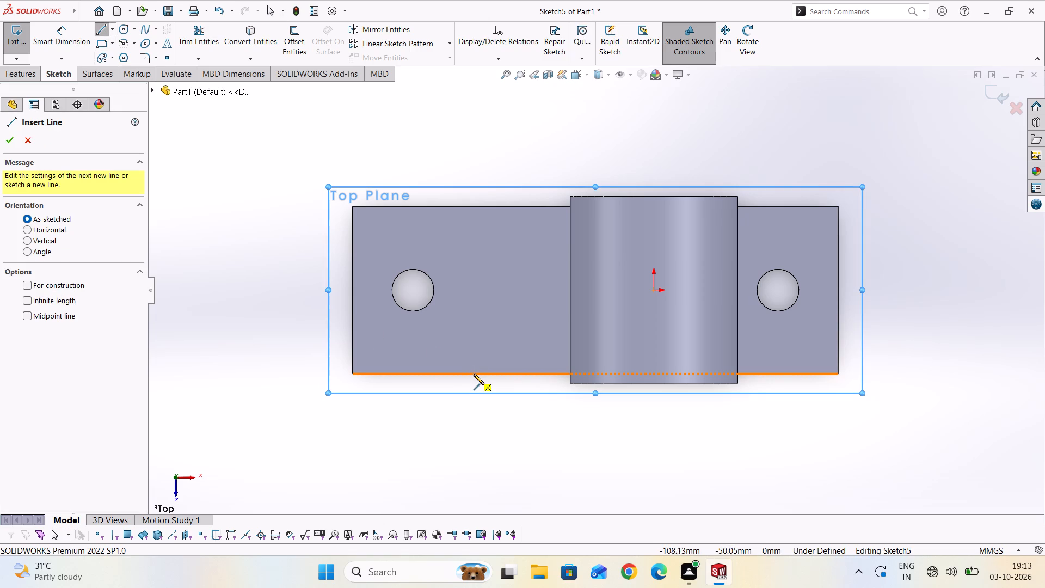
left_click(468, 373)
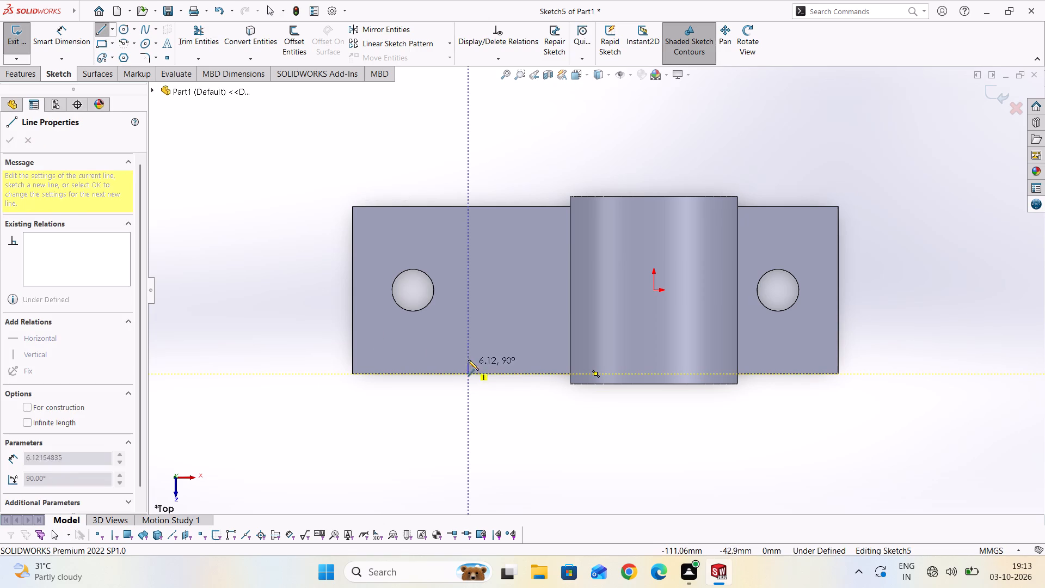
left_click(470, 333)
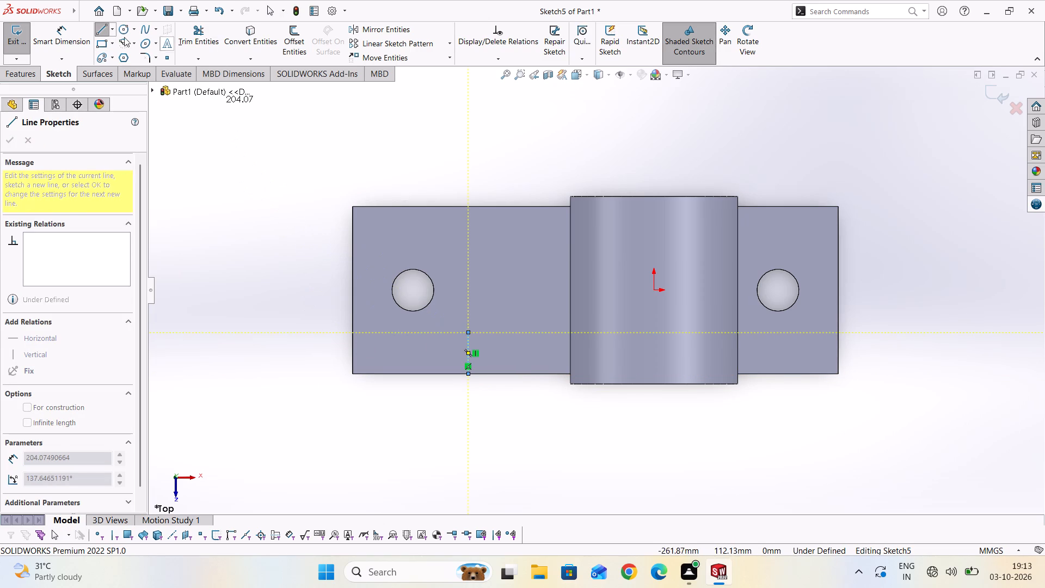
Dimension the short line's length to 25 mm.
left_click(55, 36)
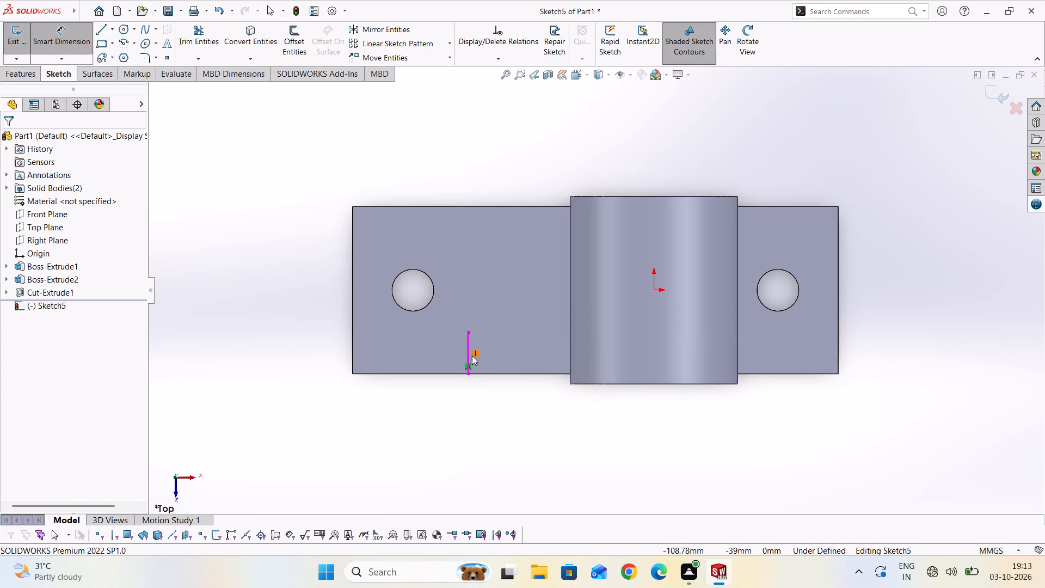
left_click(472, 356)
left_click(468, 358)
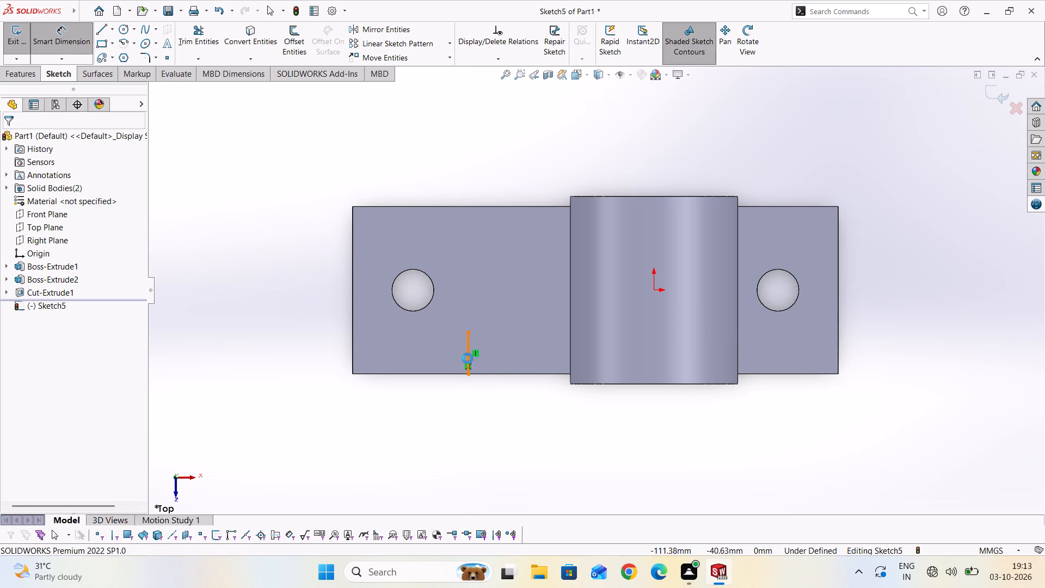
left_click(448, 356)
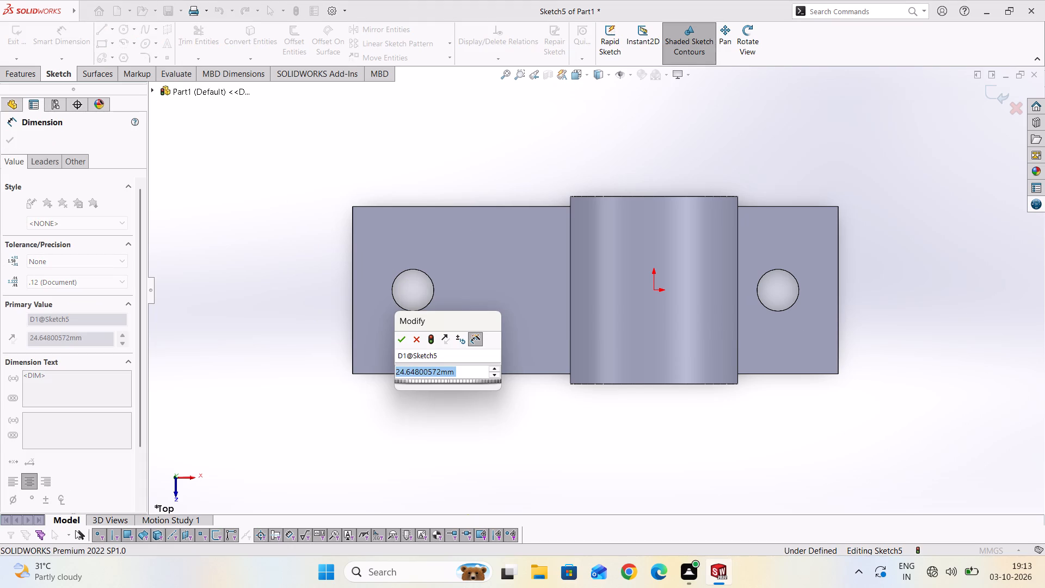
type("25")
key("Return")
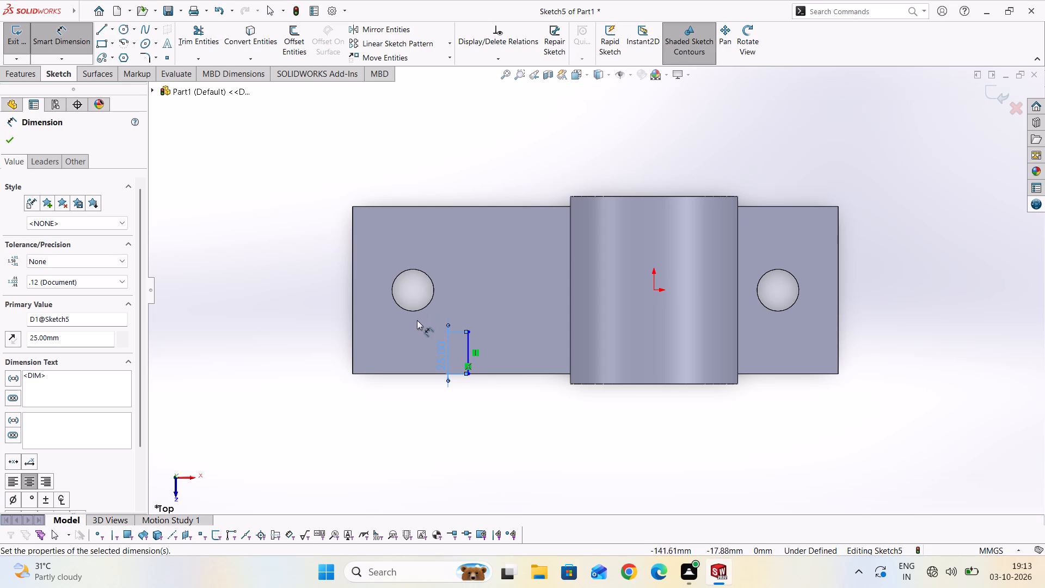
Dimension the short line 60 mm from the end edge of the base's longer free side.
left_click(354, 360)
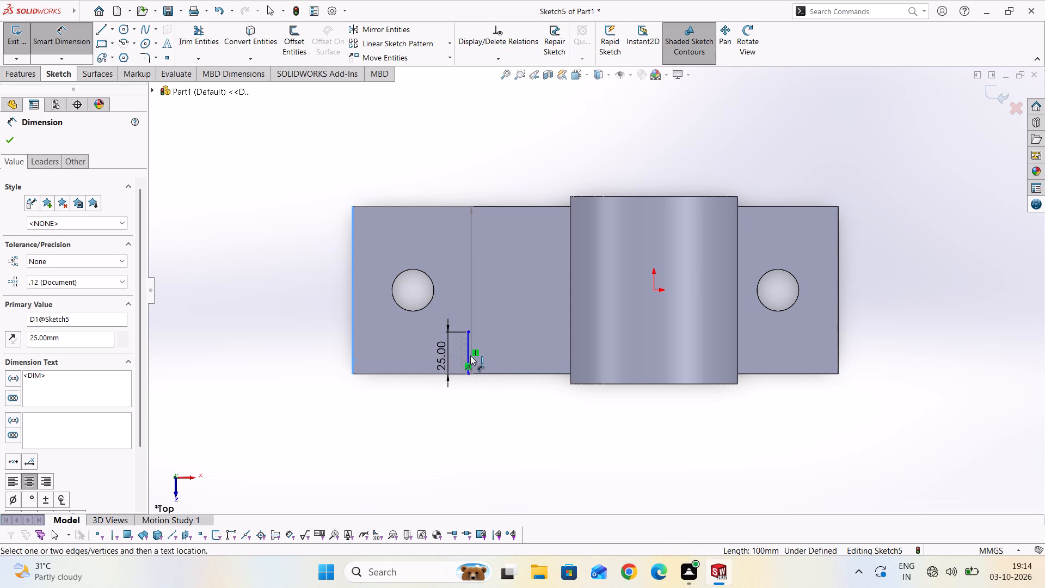
left_click(470, 355)
left_click(406, 411)
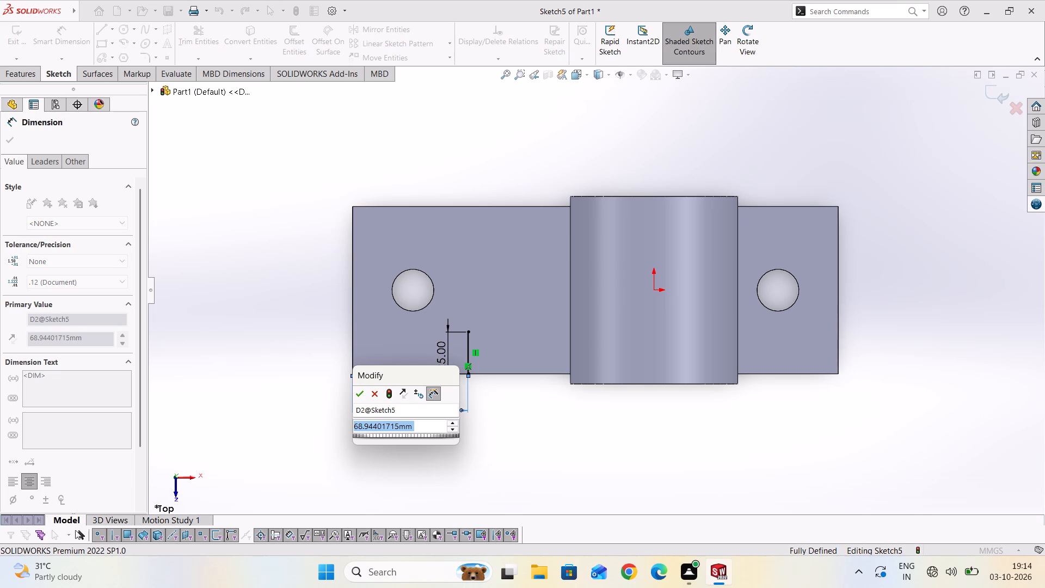
type("60")
key("Return")
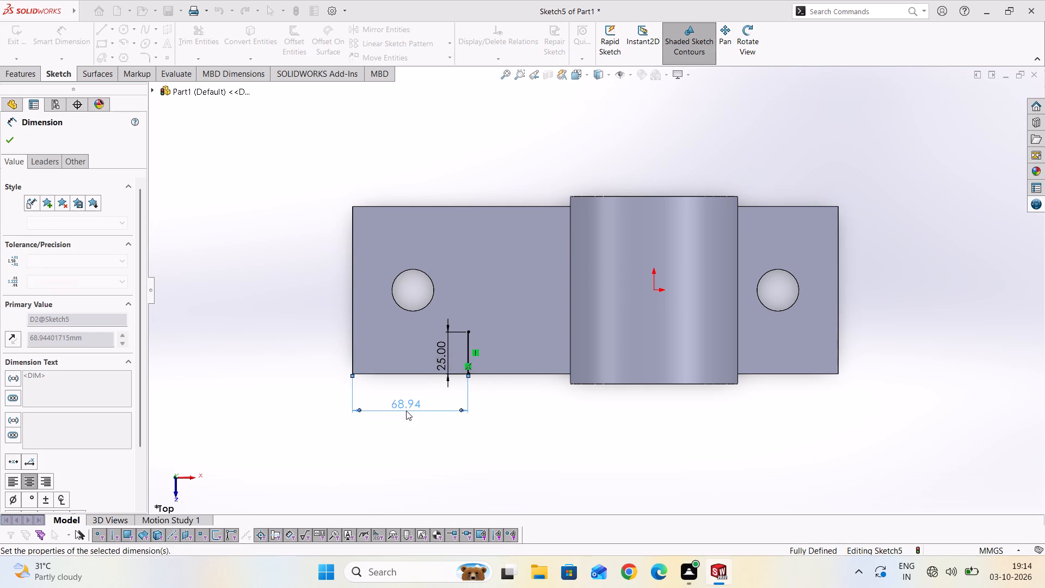
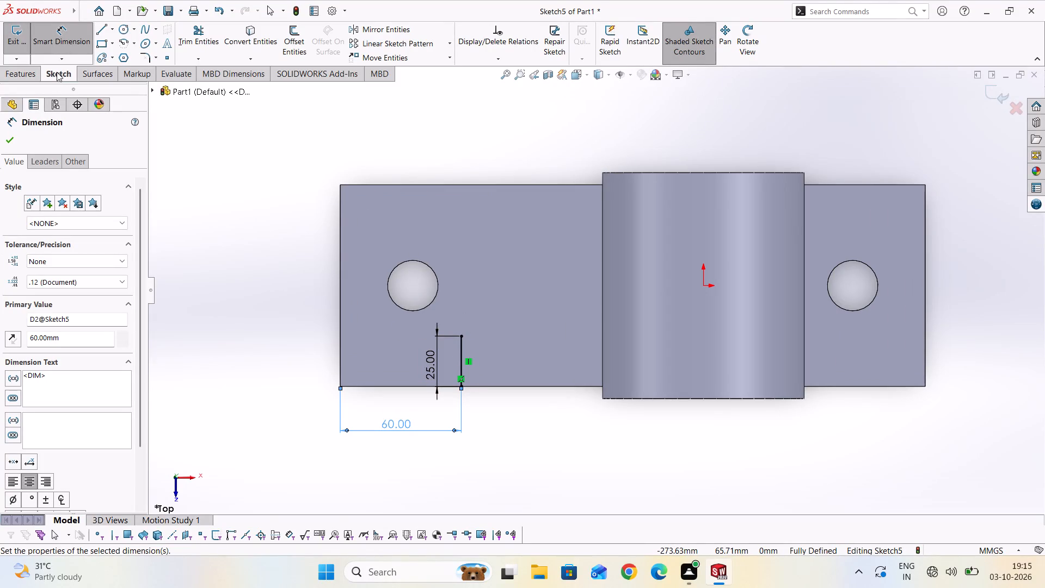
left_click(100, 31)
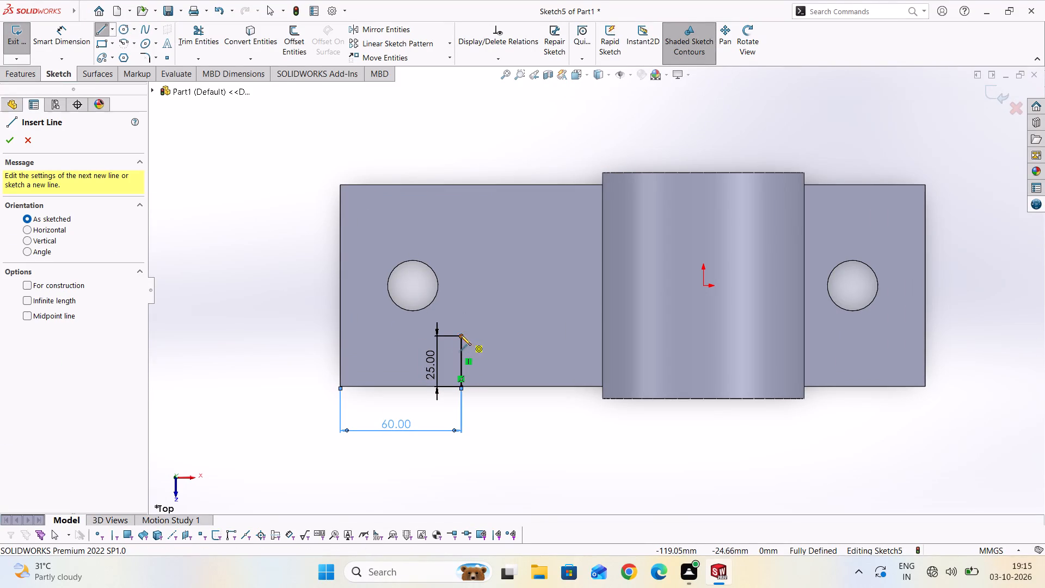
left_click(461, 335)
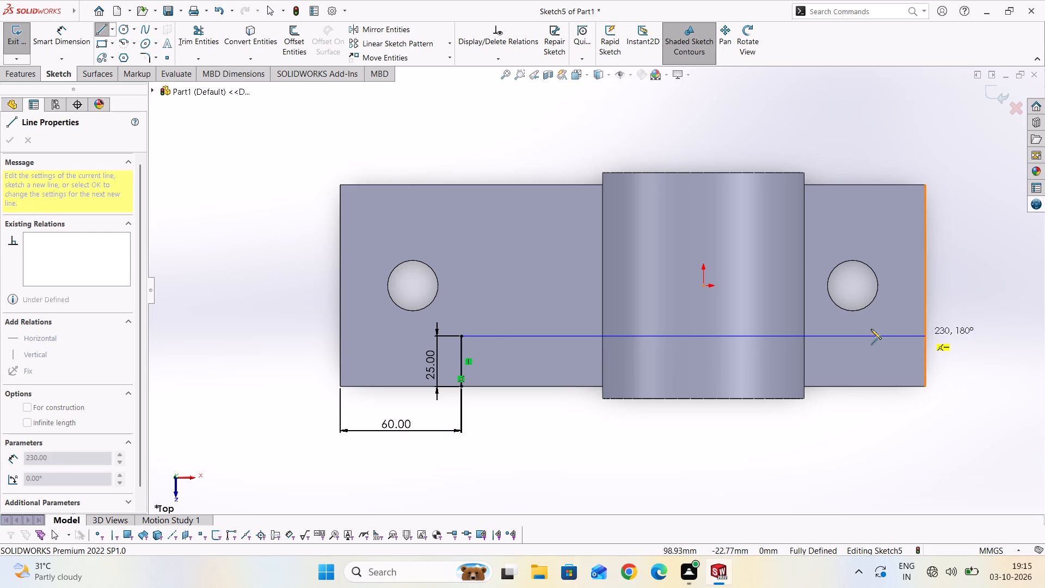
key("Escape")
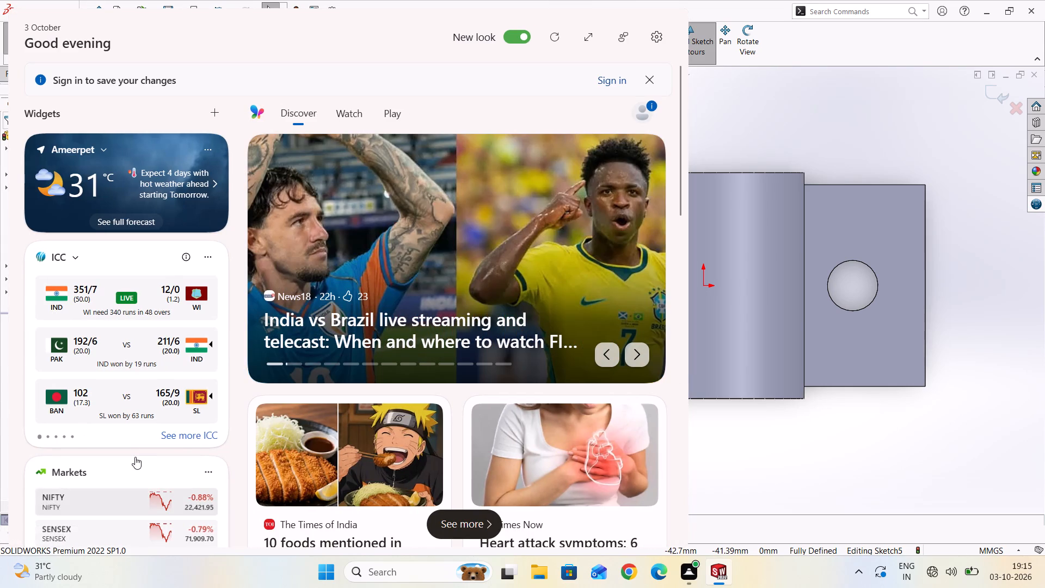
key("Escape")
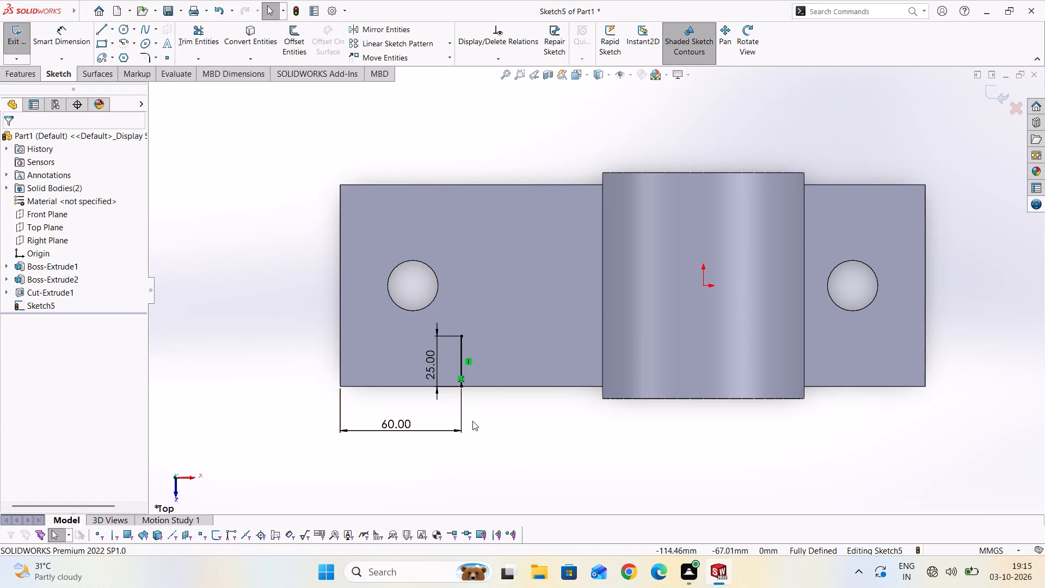
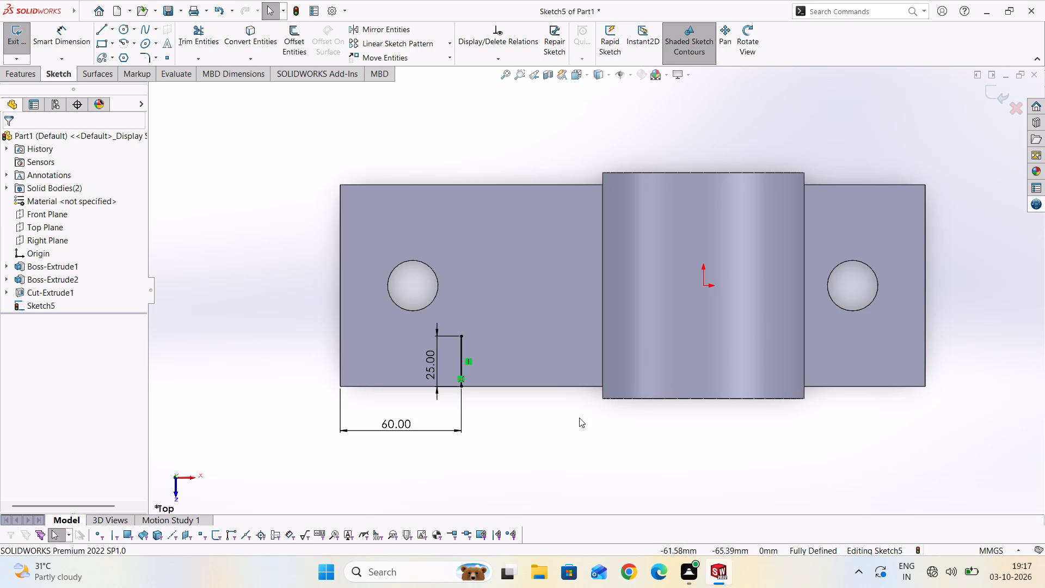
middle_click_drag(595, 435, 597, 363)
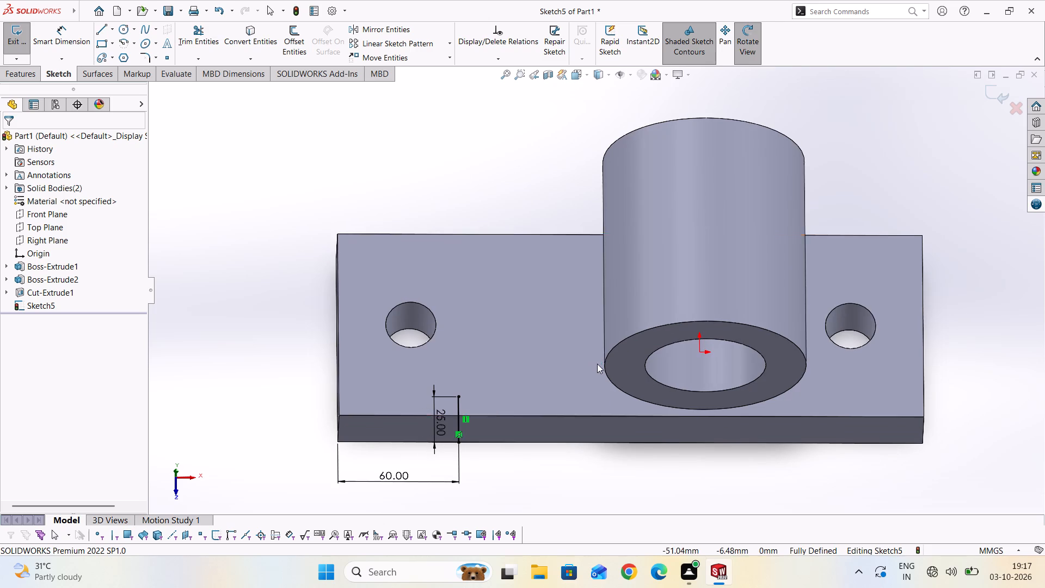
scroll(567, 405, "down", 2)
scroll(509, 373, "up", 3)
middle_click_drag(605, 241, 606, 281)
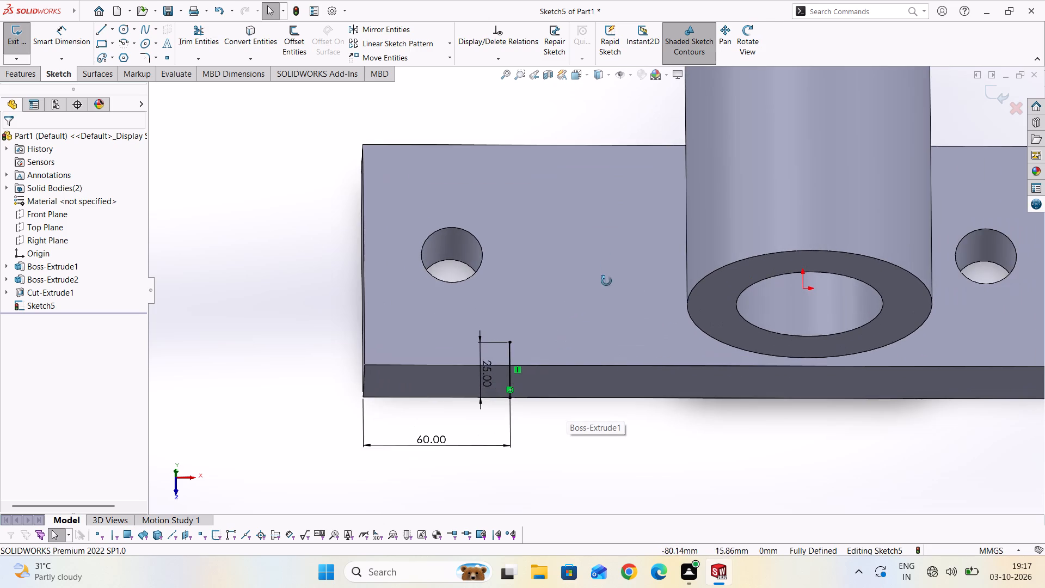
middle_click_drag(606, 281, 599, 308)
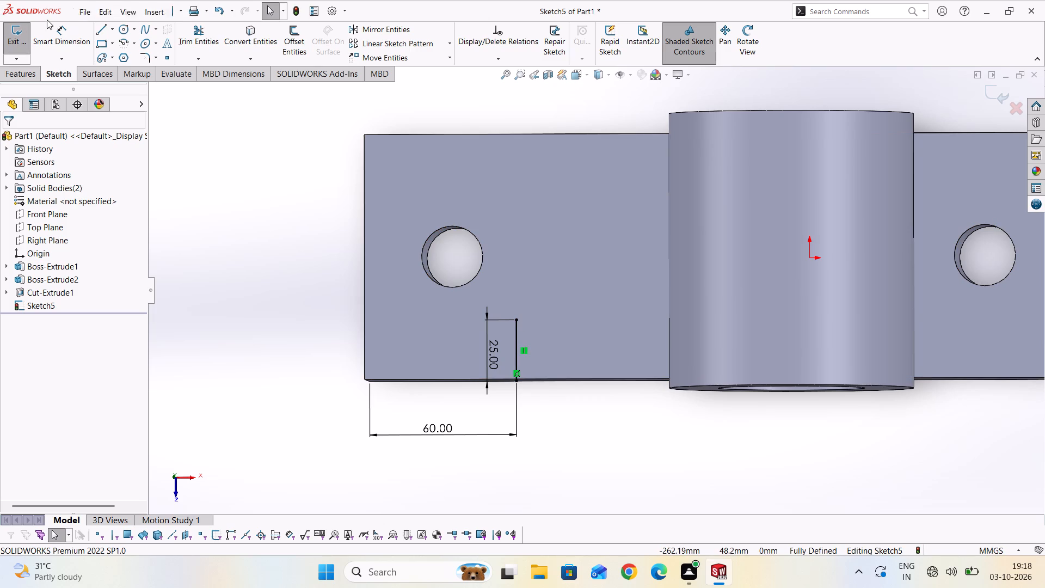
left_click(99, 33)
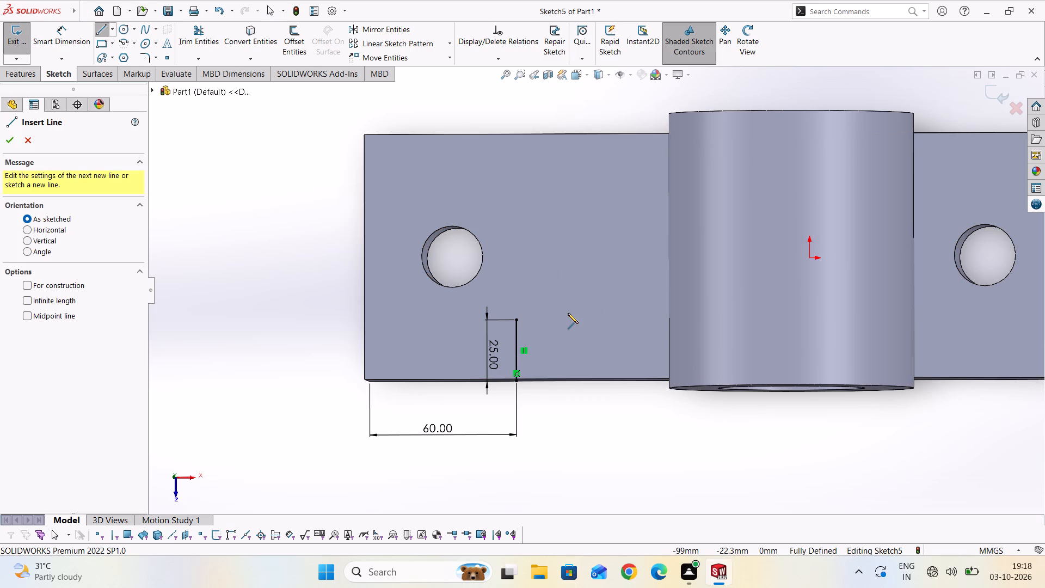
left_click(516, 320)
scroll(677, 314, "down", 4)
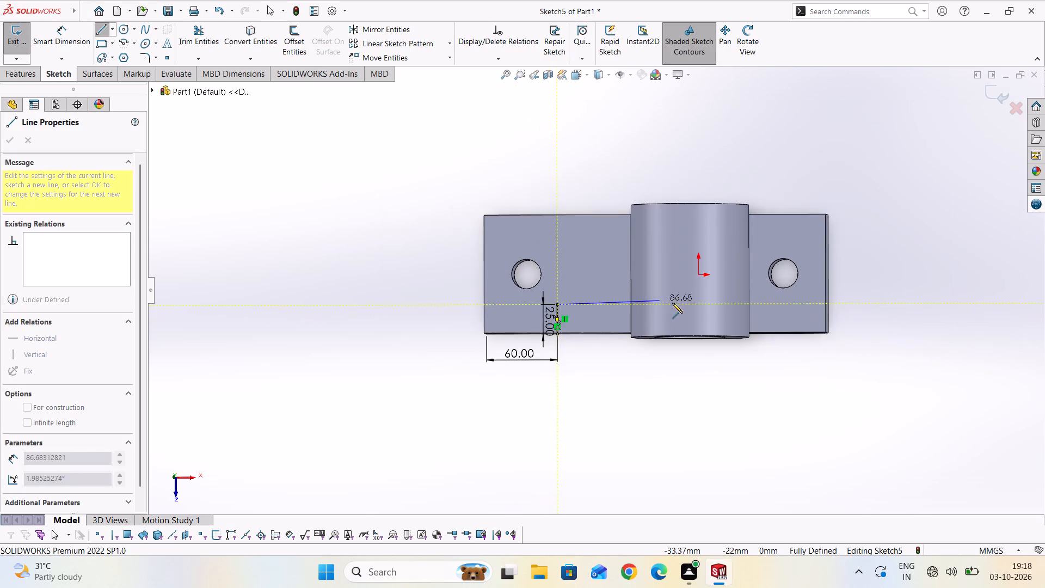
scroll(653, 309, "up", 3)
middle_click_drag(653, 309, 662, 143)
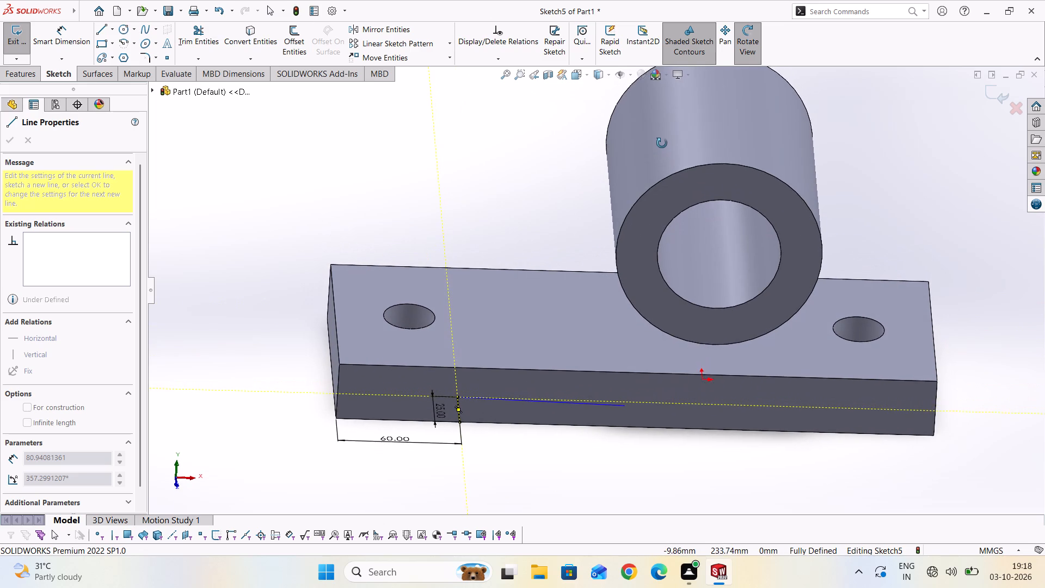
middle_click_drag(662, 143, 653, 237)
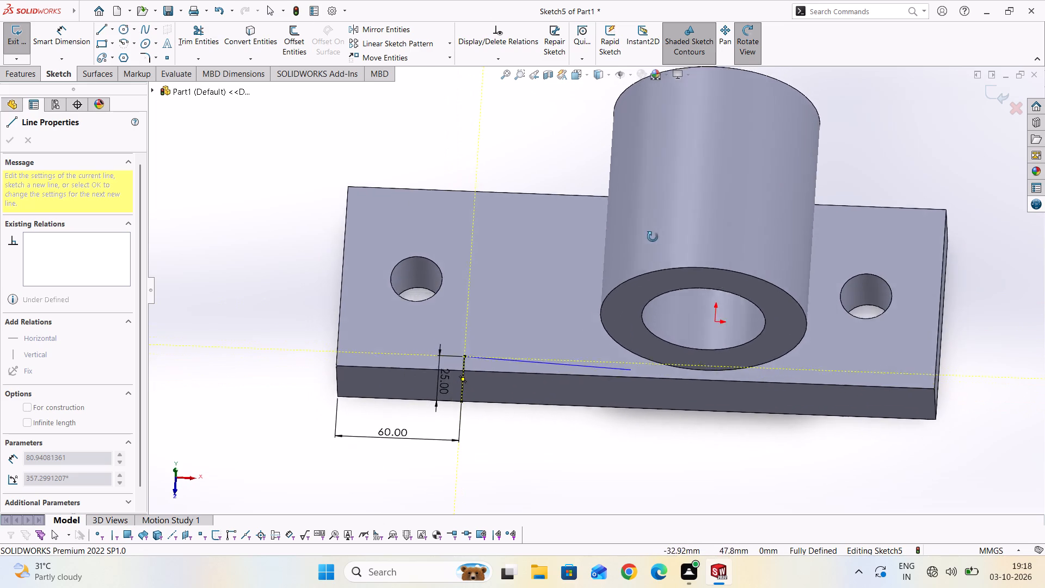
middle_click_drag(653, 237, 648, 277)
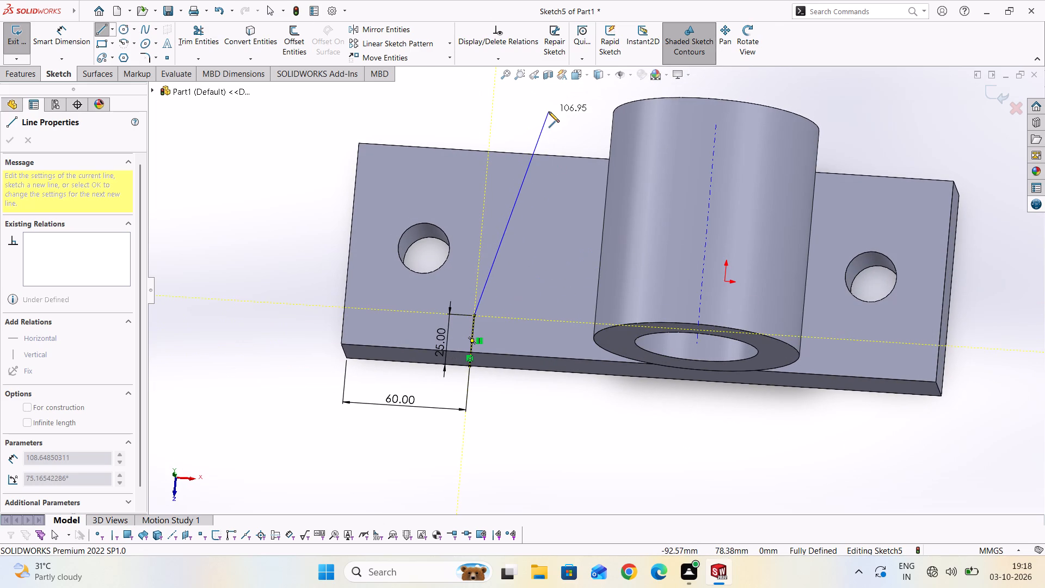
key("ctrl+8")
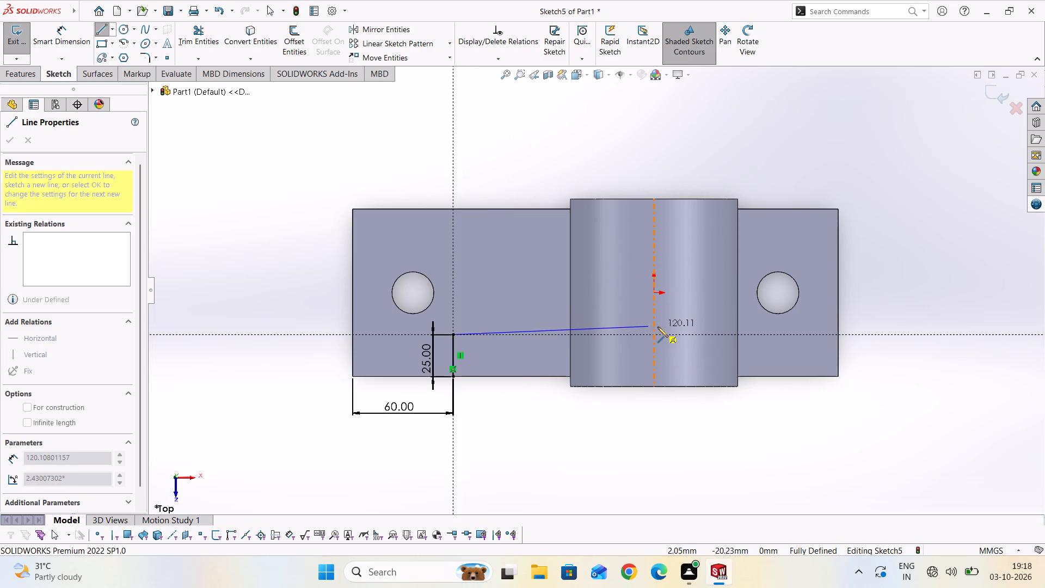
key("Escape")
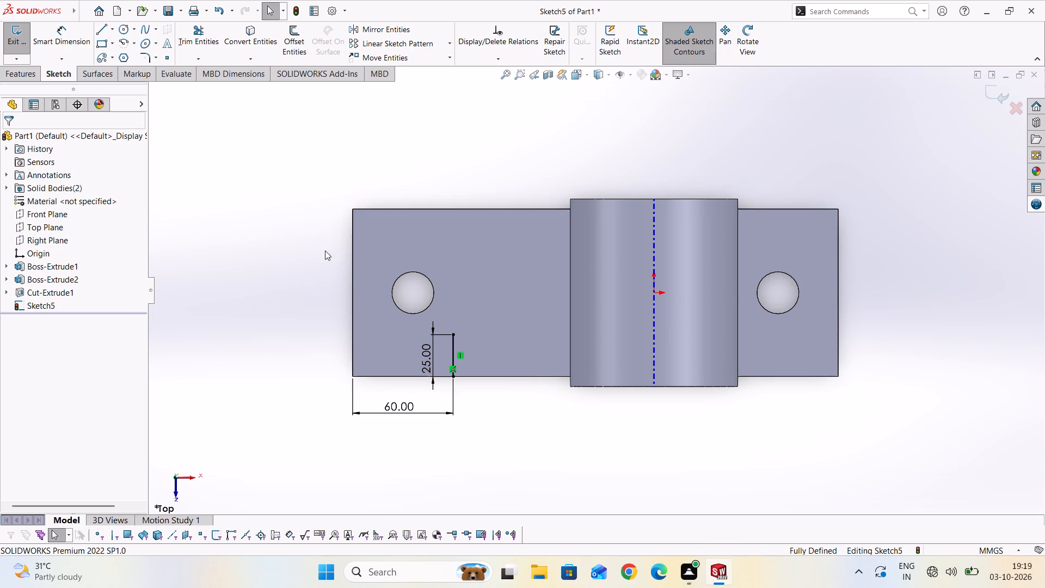
Complete the 25 mm vertical line into a closed rectangle about 194 mm long, with its long side on the base's front edge.
left_click(103, 30)
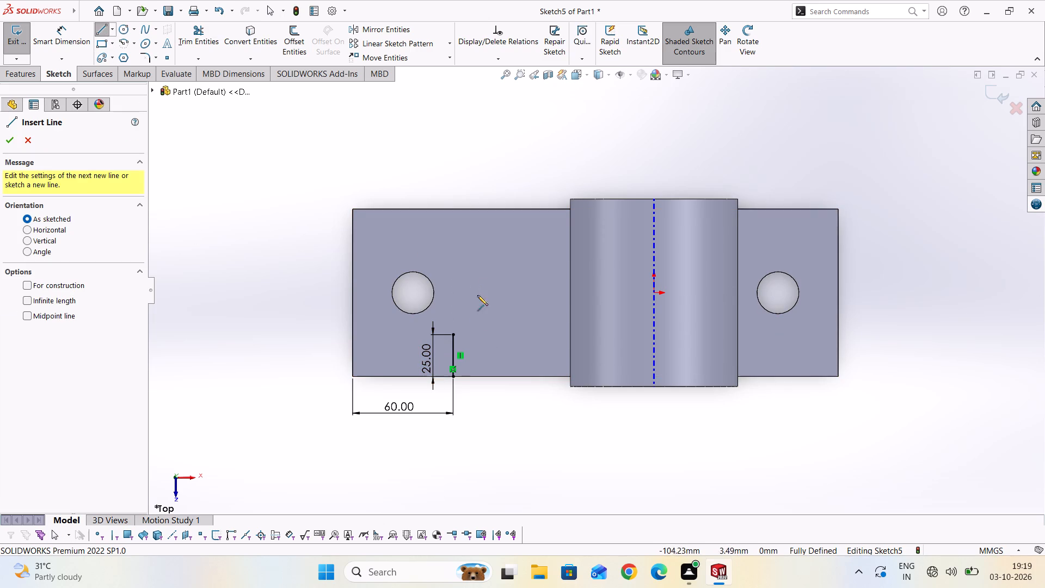
left_click(452, 334)
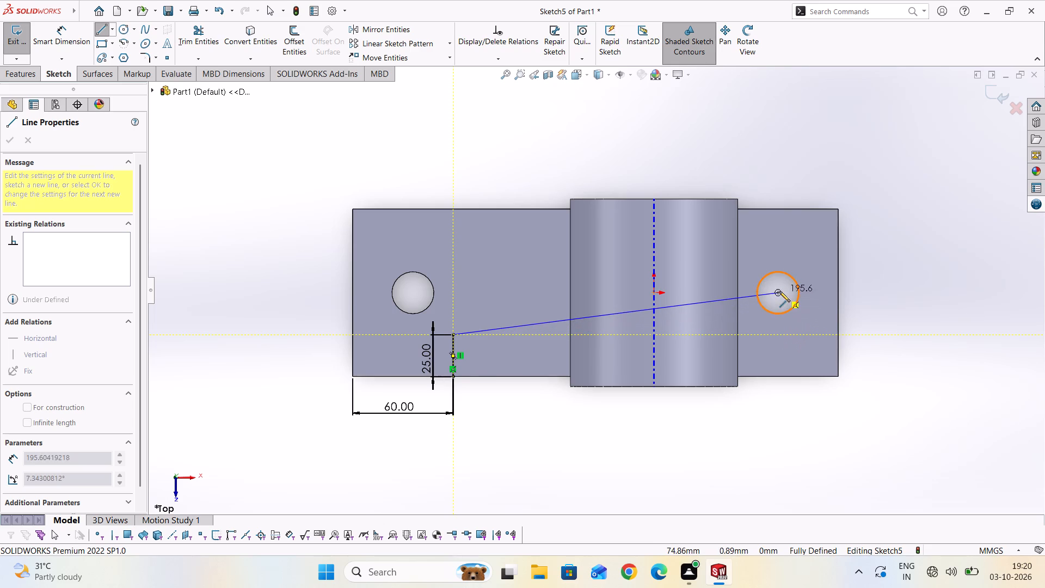
left_click(779, 335)
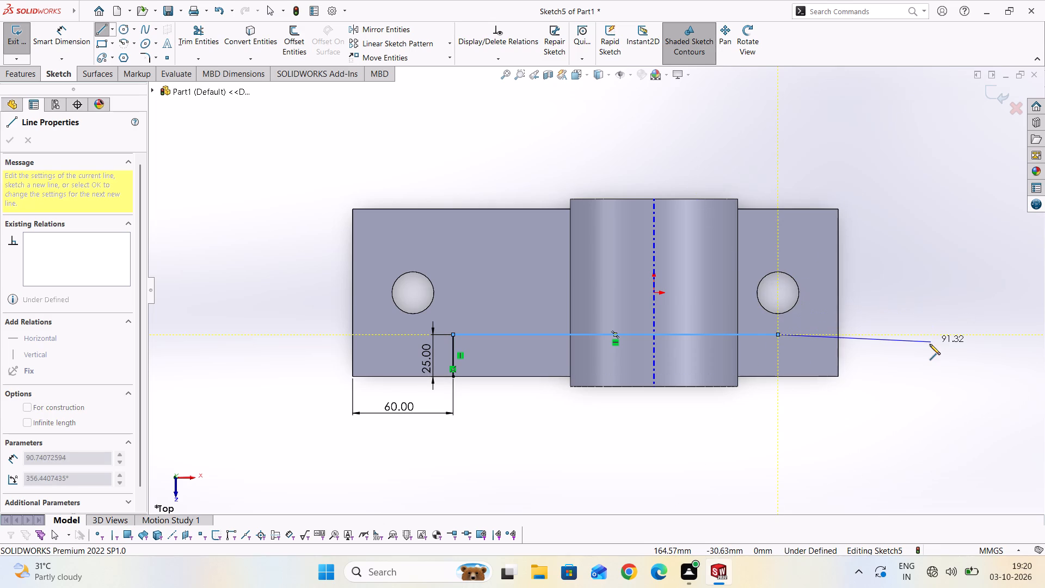
key("Escape")
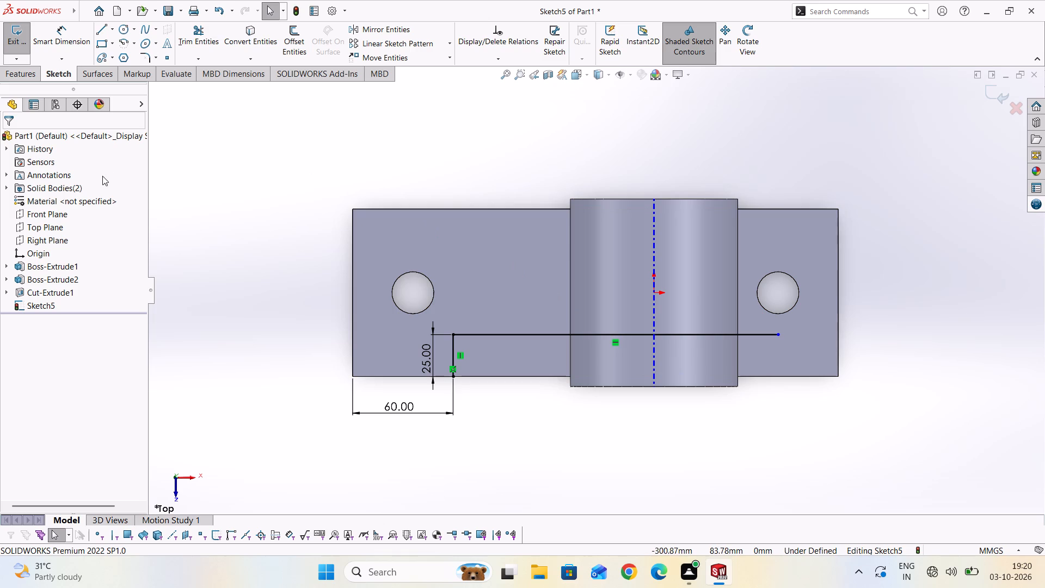
left_click(112, 33)
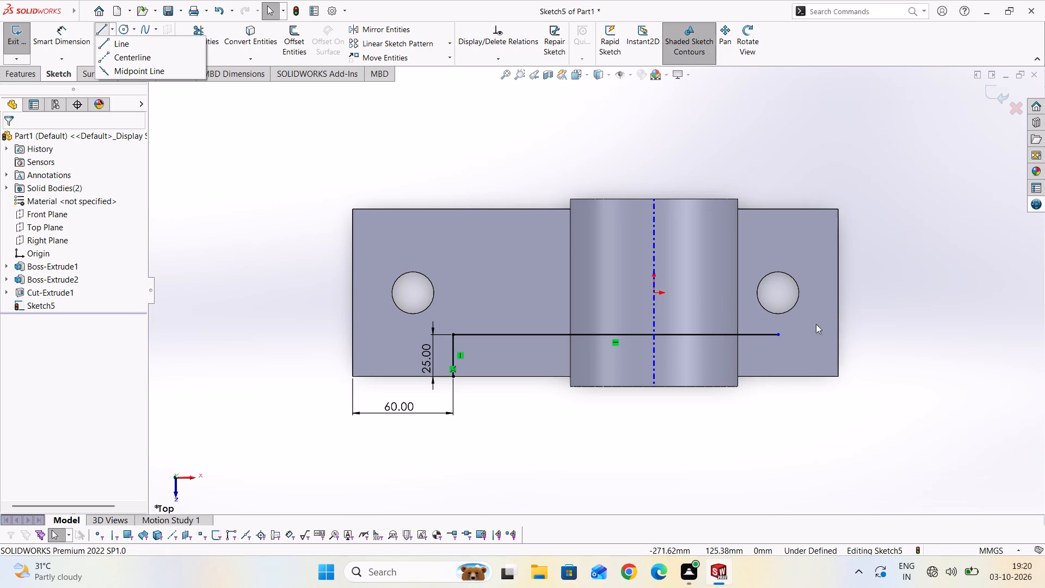
left_click(102, 36)
left_click(100, 32)
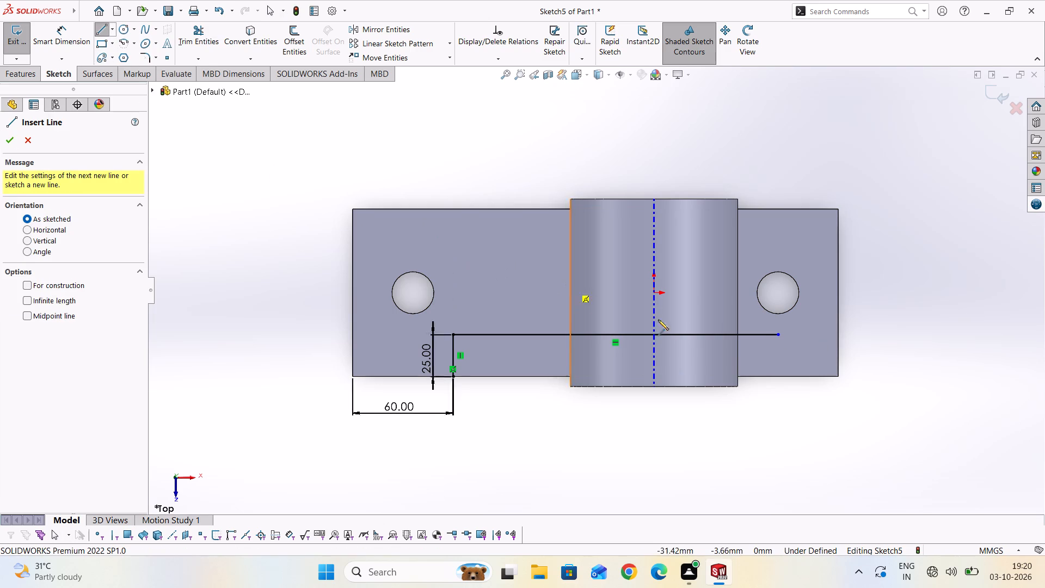
left_click(778, 335)
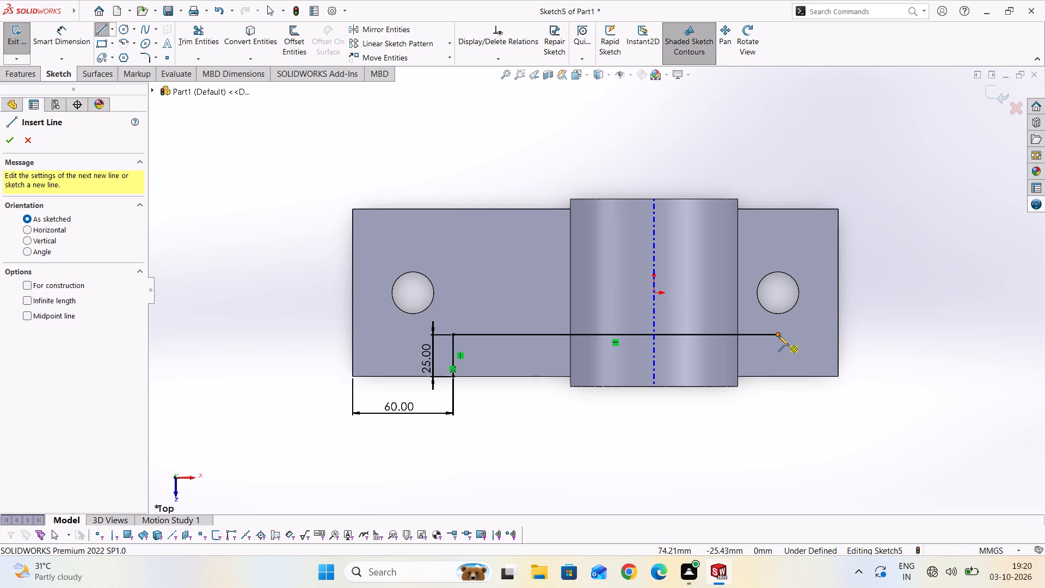
left_click(779, 376)
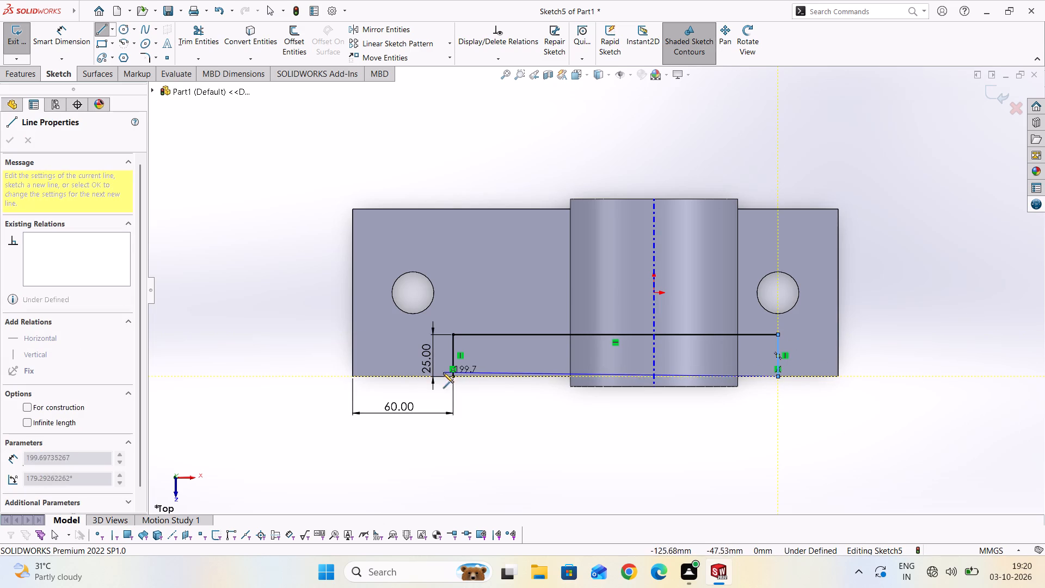
scroll(452, 377, "up", 4)
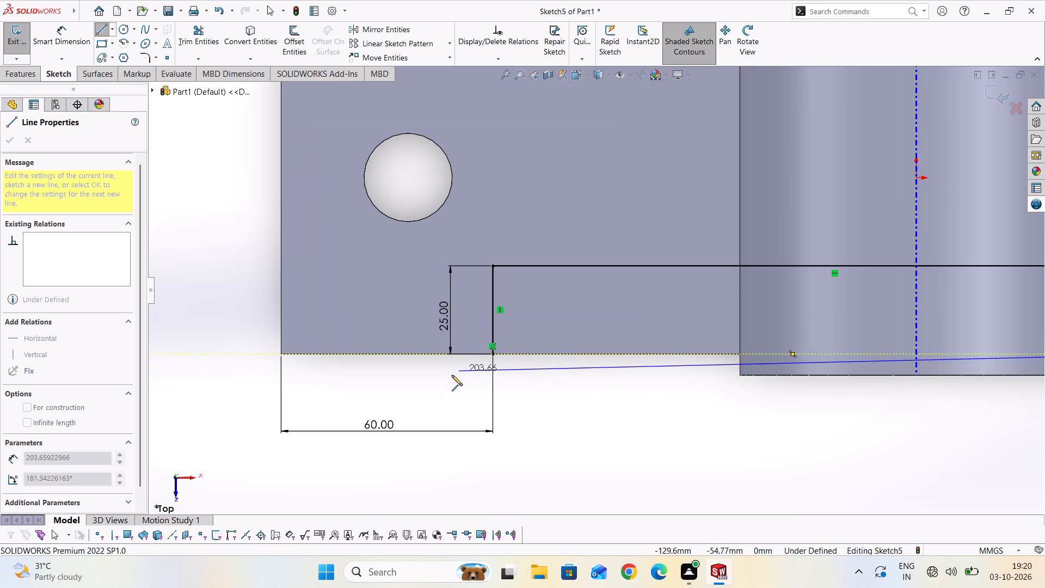
left_click(493, 355)
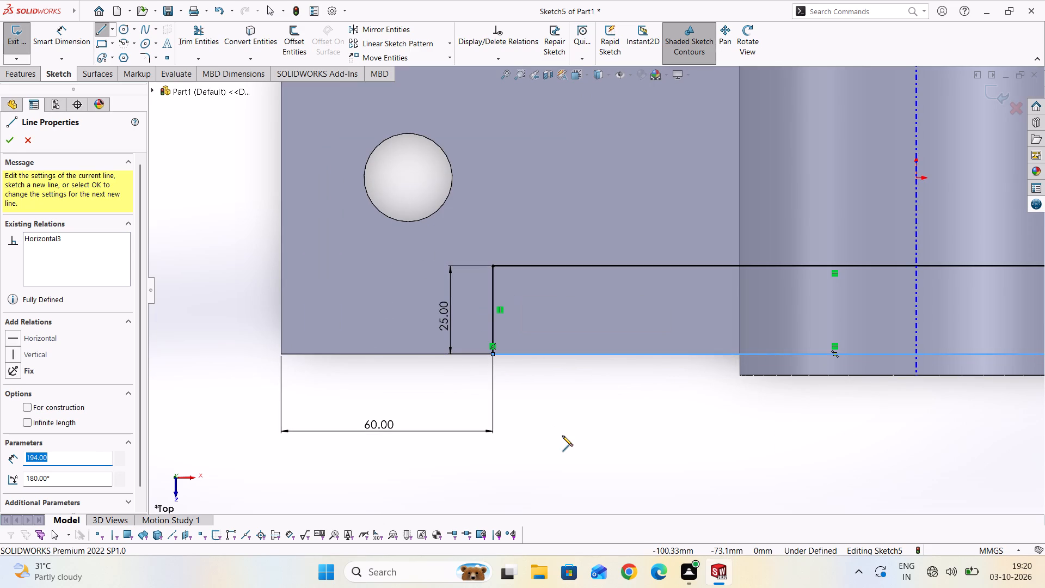
key("Escape")
Extrude the rectangular profile as a boss from the sketch plane with a Blind end condition.
scroll(542, 410, "down", 5)
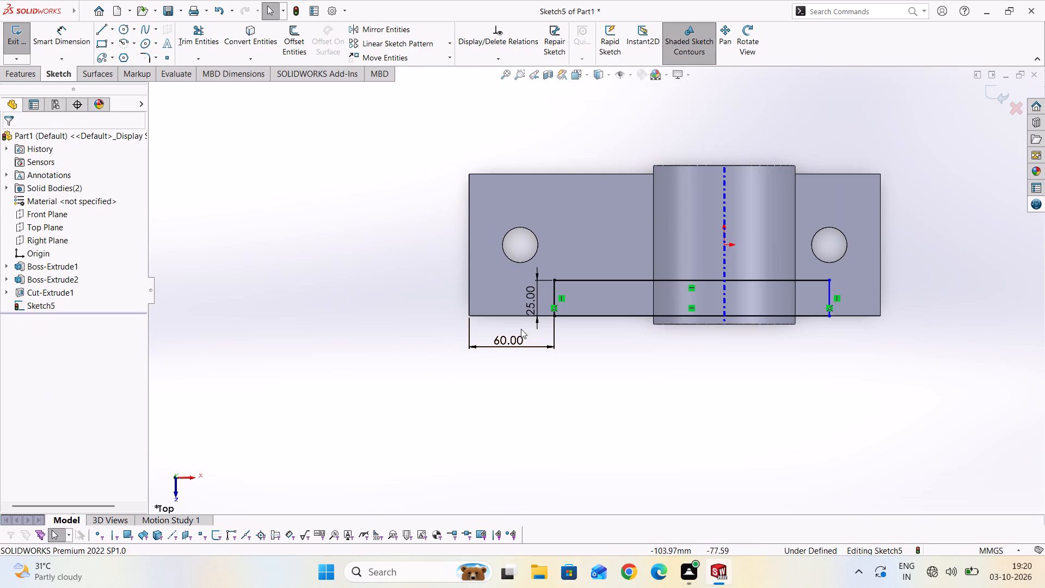
left_click(28, 75)
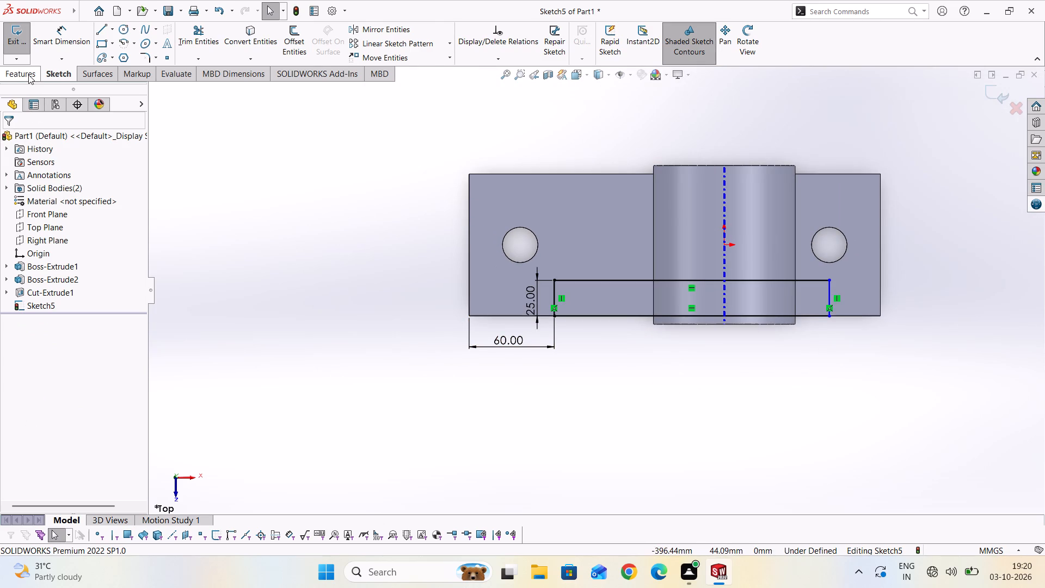
left_click(31, 50)
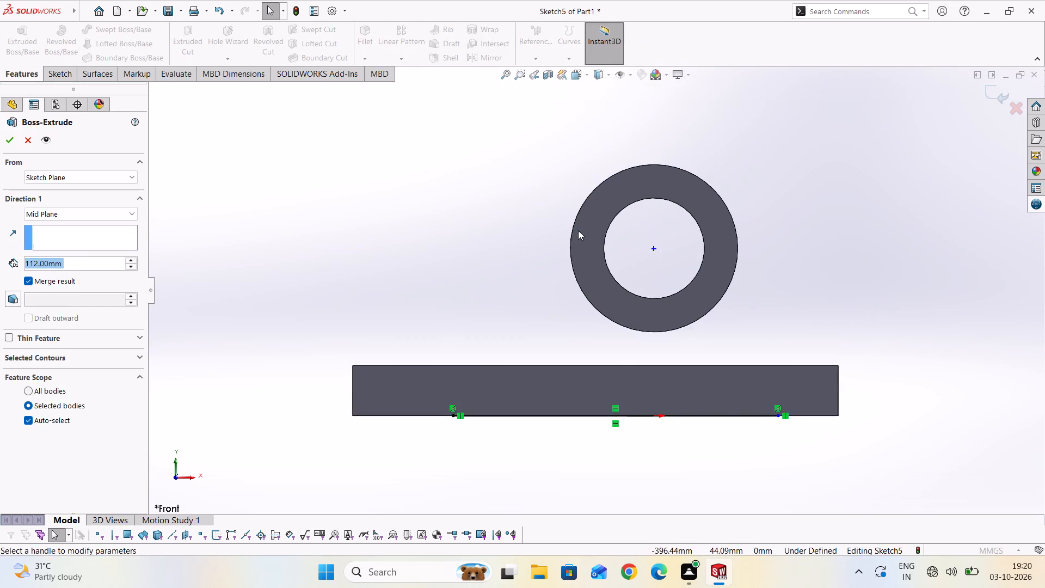
left_click(91, 217)
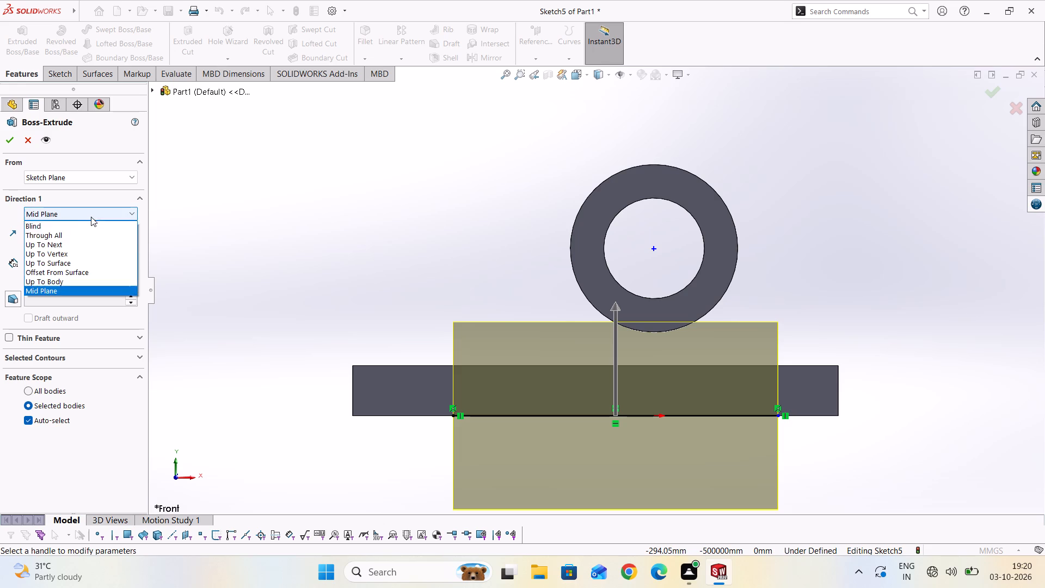
left_click(71, 228)
scroll(170, 238, "down", 4)
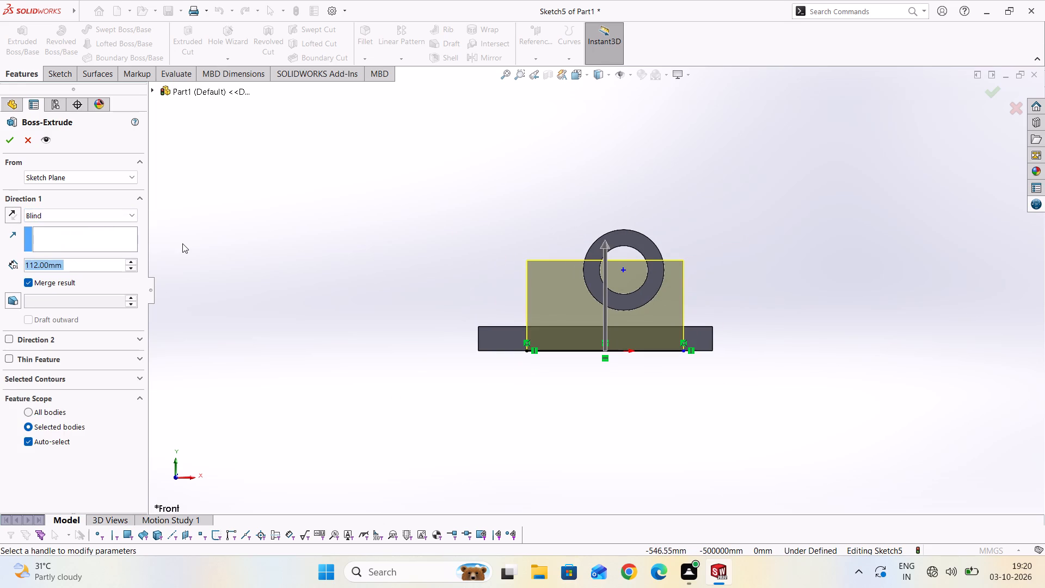
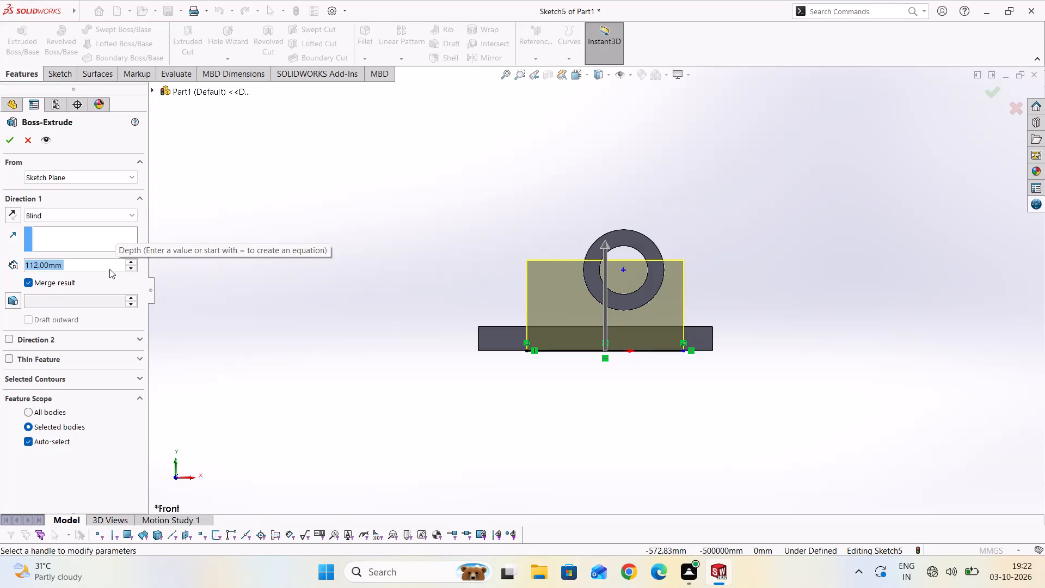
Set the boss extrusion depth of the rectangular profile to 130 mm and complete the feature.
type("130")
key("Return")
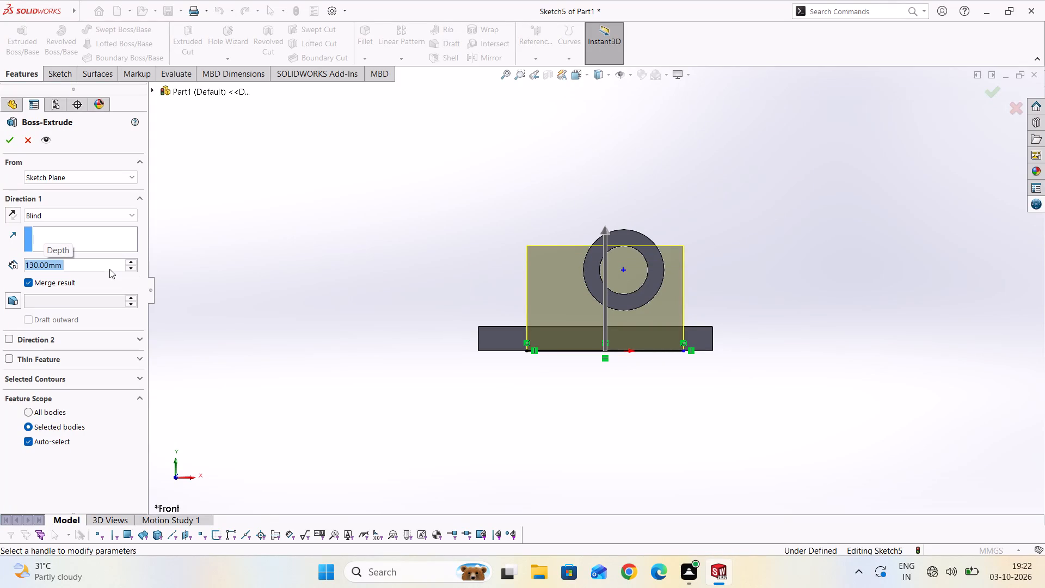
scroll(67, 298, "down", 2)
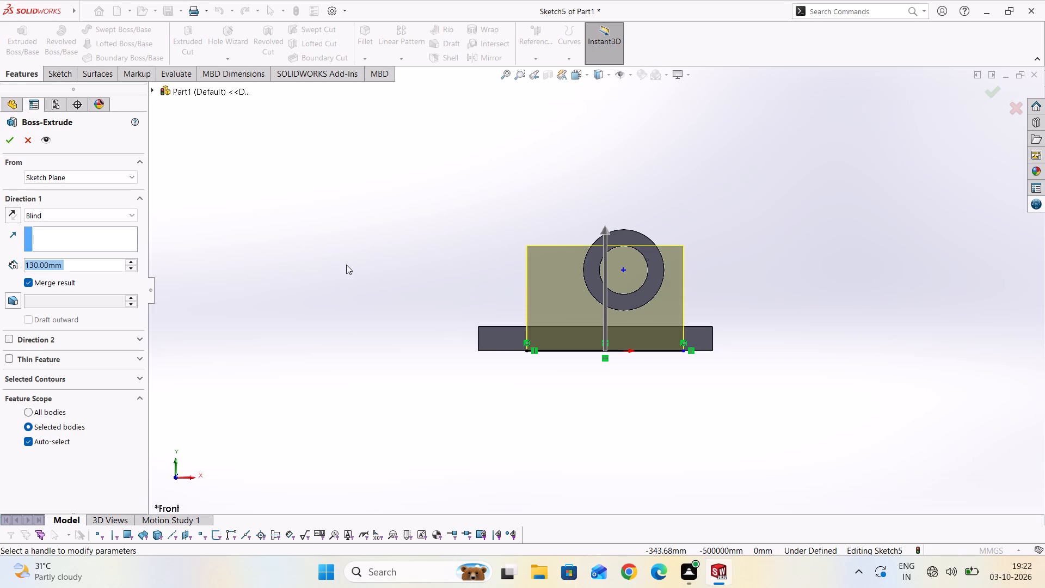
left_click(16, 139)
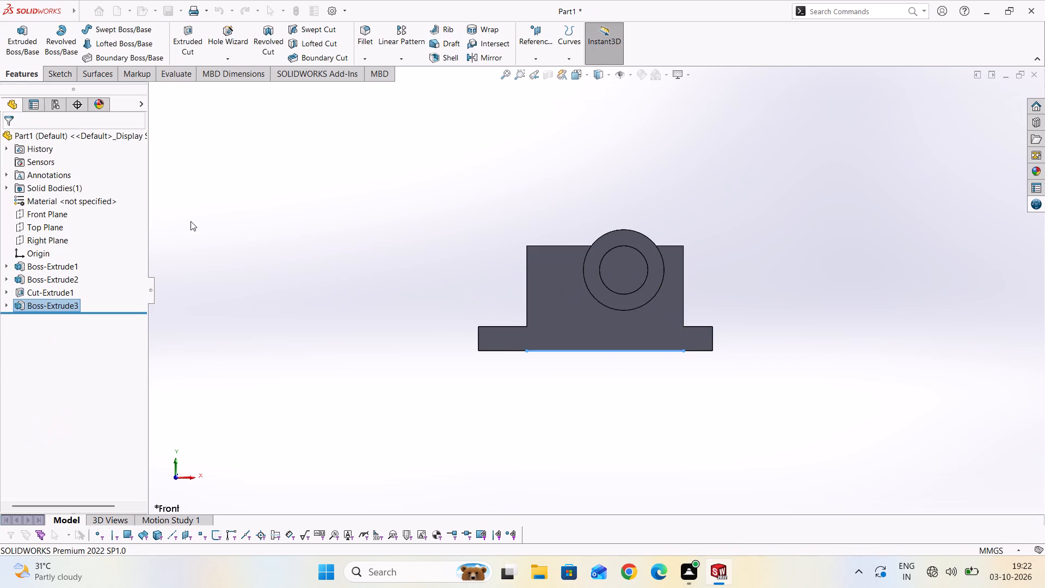
Inspect the extruded block, the hollow cylinder and the drilled base from several angles.
scroll(195, 224, "down", 3)
middle_click_drag(215, 210, 295, 328)
scroll(592, 297, "up", 2)
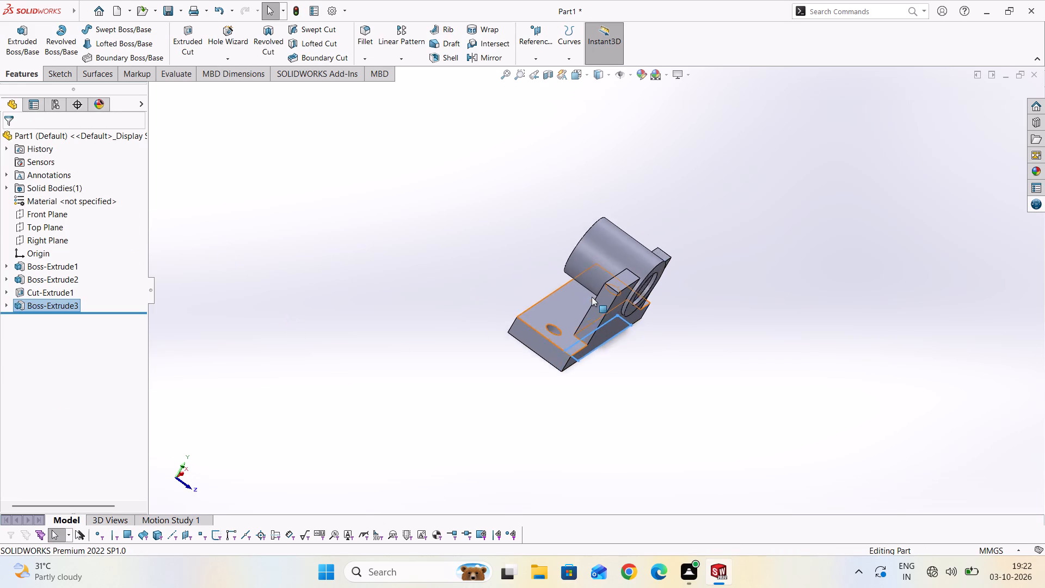
scroll(592, 297, "up", 3)
scroll(636, 340, "up", 1)
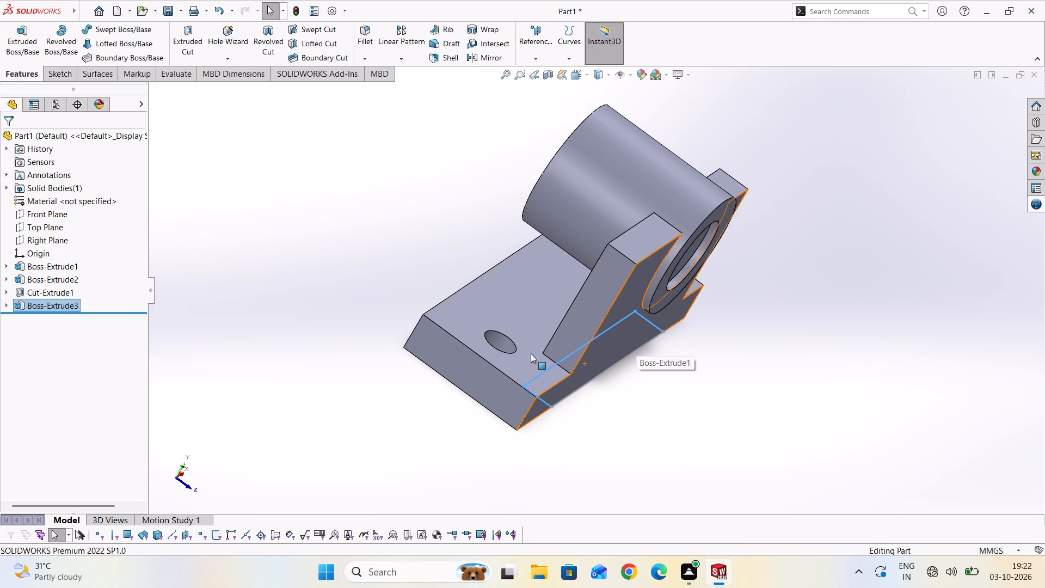
scroll(530, 336, "down", 3)
middle_click_drag(542, 293, 482, 421)
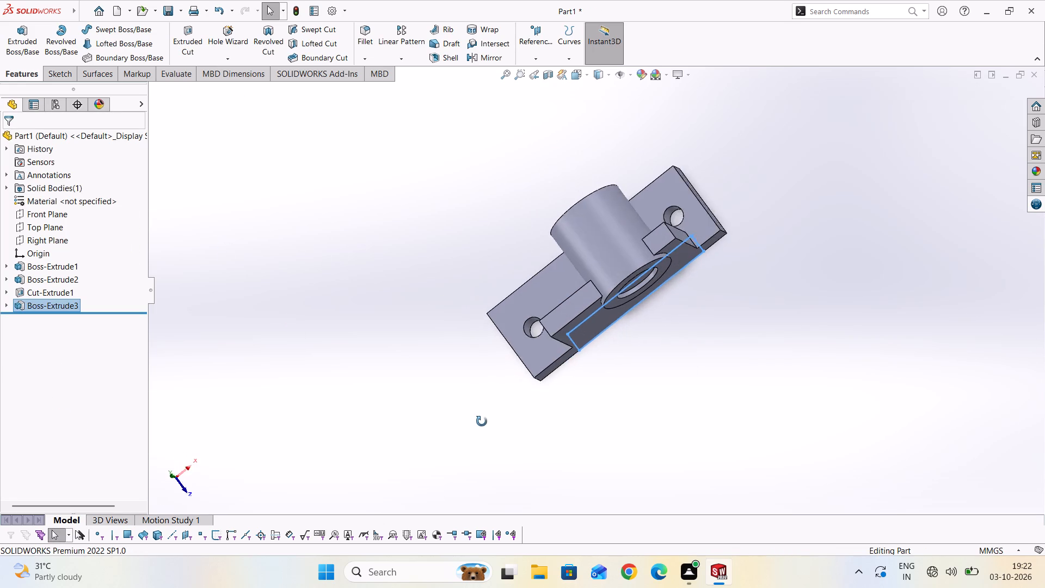
middle_click_drag(482, 421, 481, 421)
middle_click_drag(501, 373, 512, 384)
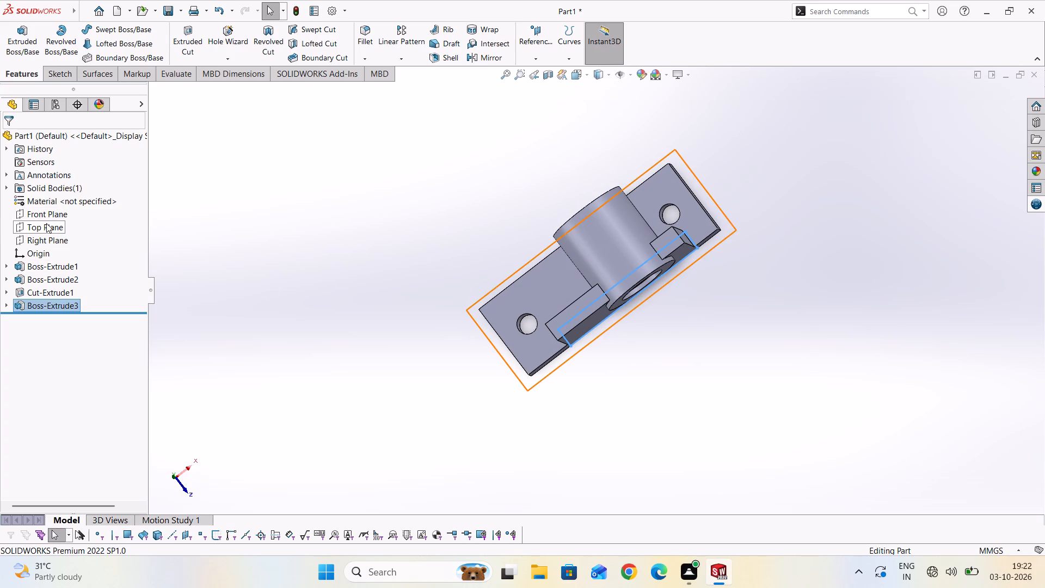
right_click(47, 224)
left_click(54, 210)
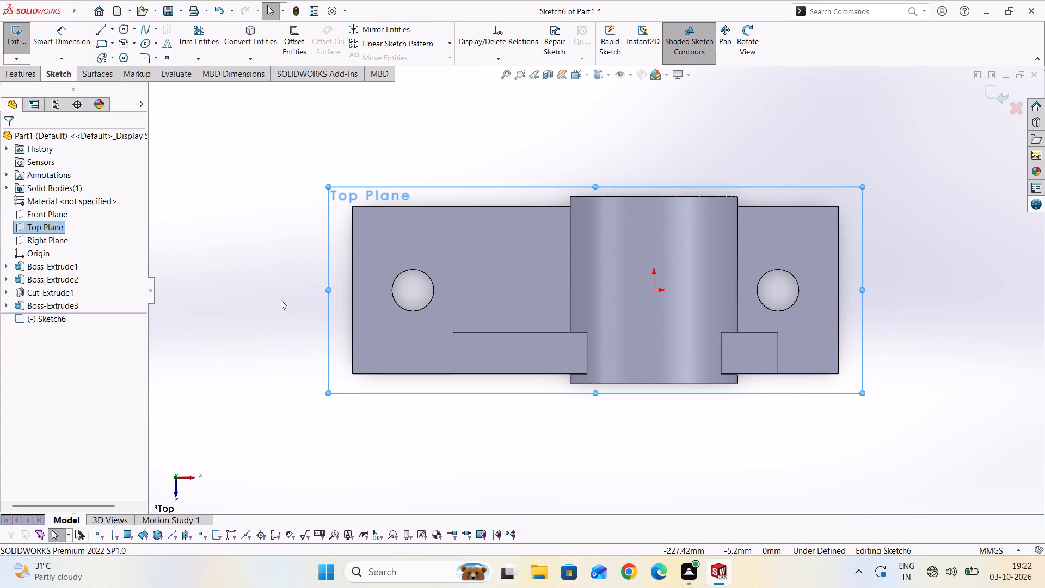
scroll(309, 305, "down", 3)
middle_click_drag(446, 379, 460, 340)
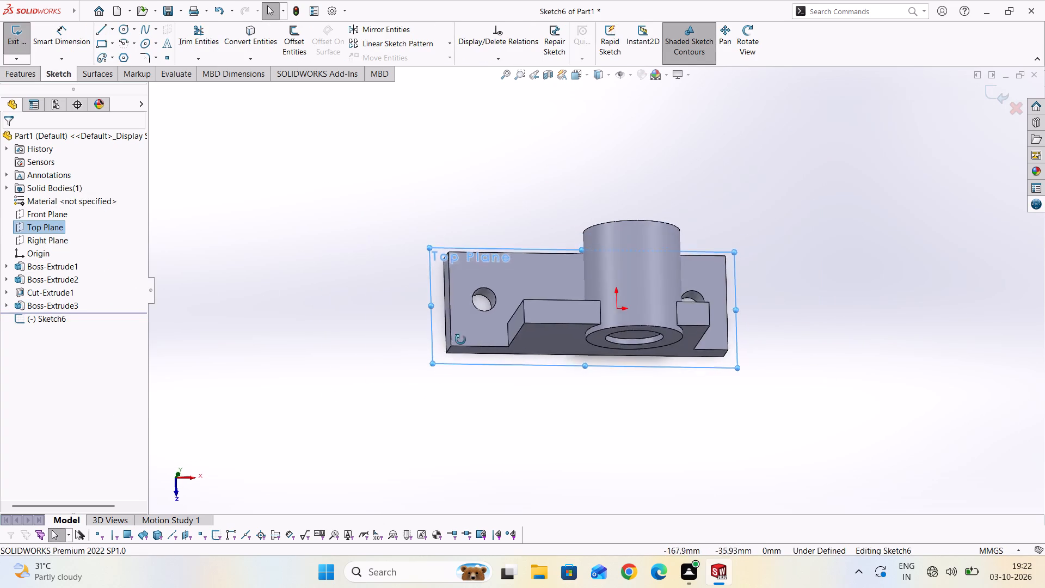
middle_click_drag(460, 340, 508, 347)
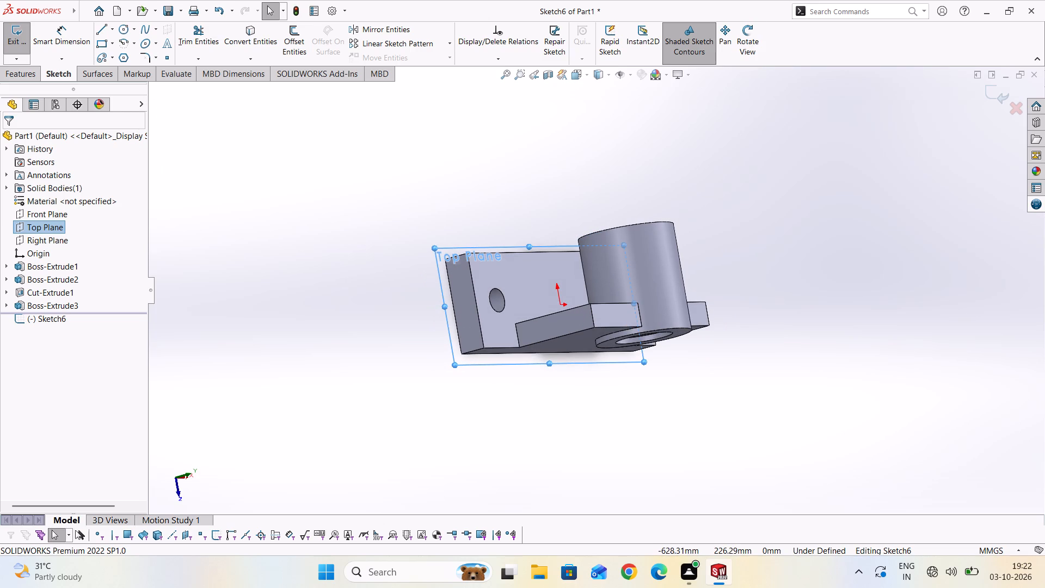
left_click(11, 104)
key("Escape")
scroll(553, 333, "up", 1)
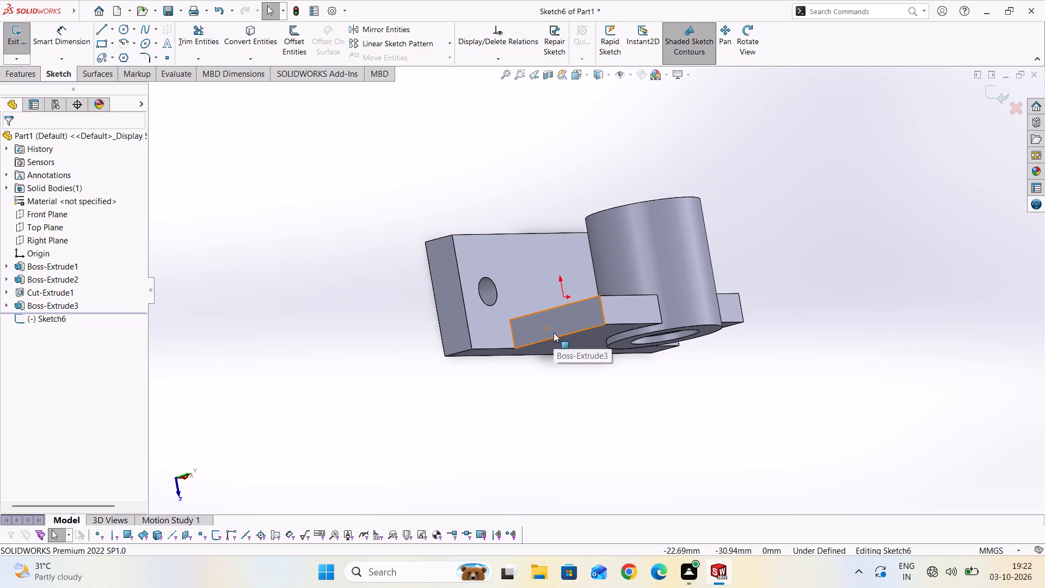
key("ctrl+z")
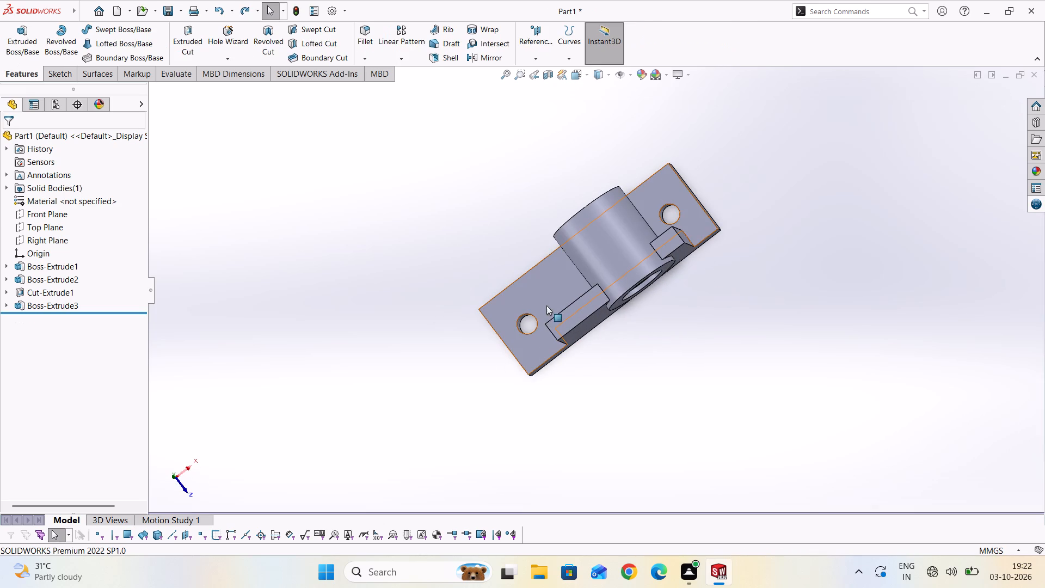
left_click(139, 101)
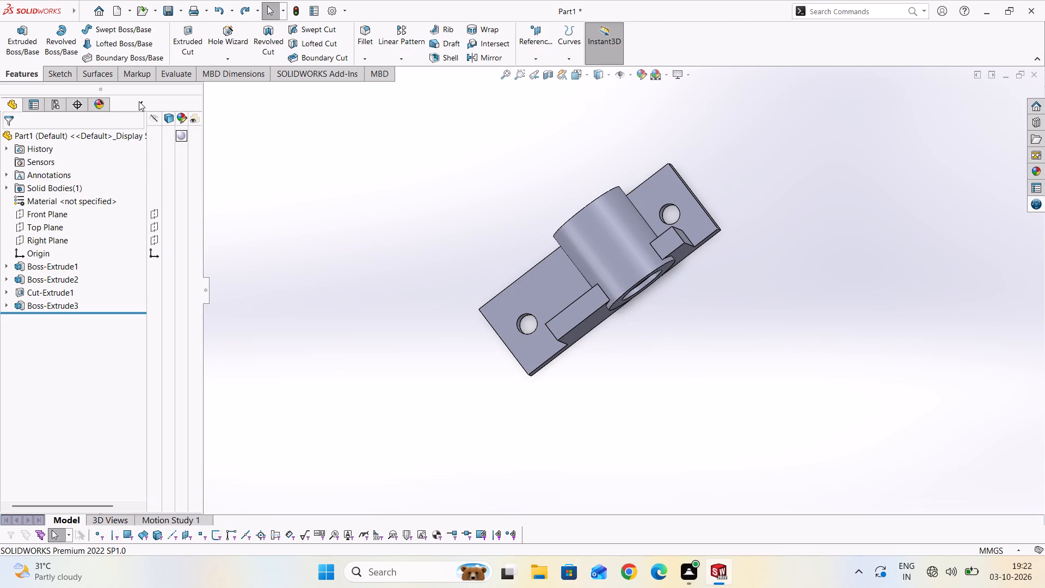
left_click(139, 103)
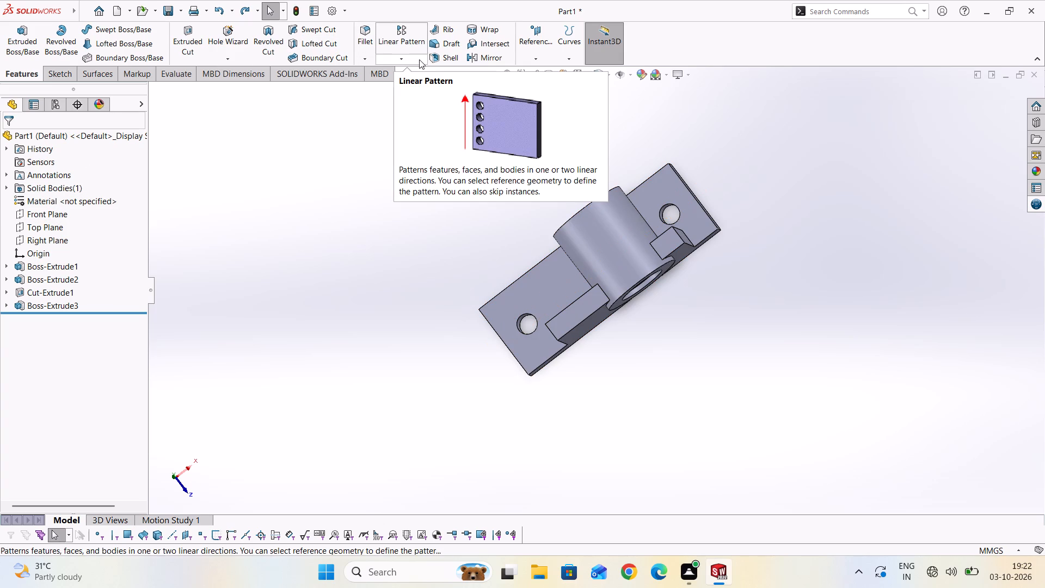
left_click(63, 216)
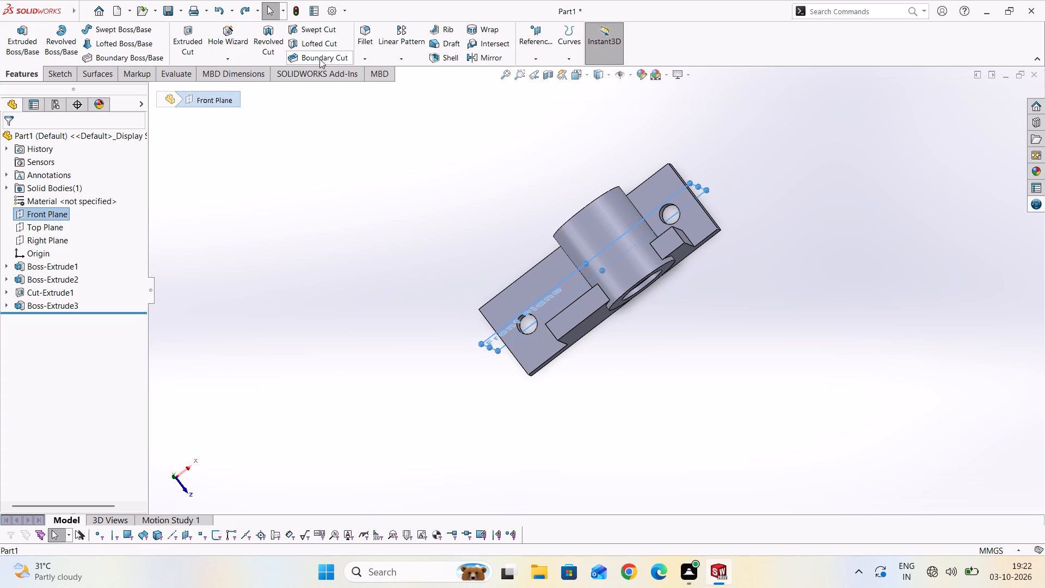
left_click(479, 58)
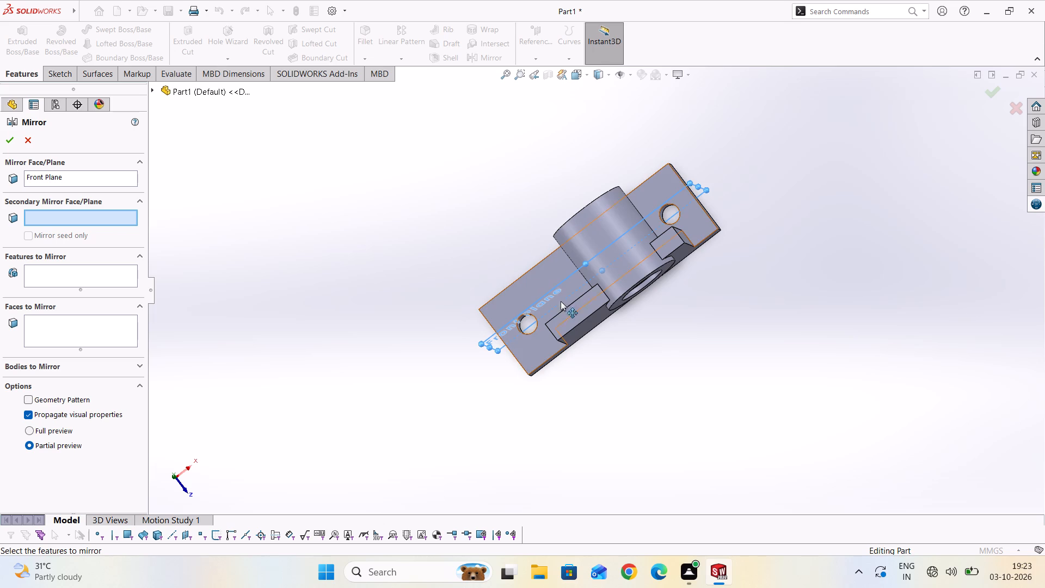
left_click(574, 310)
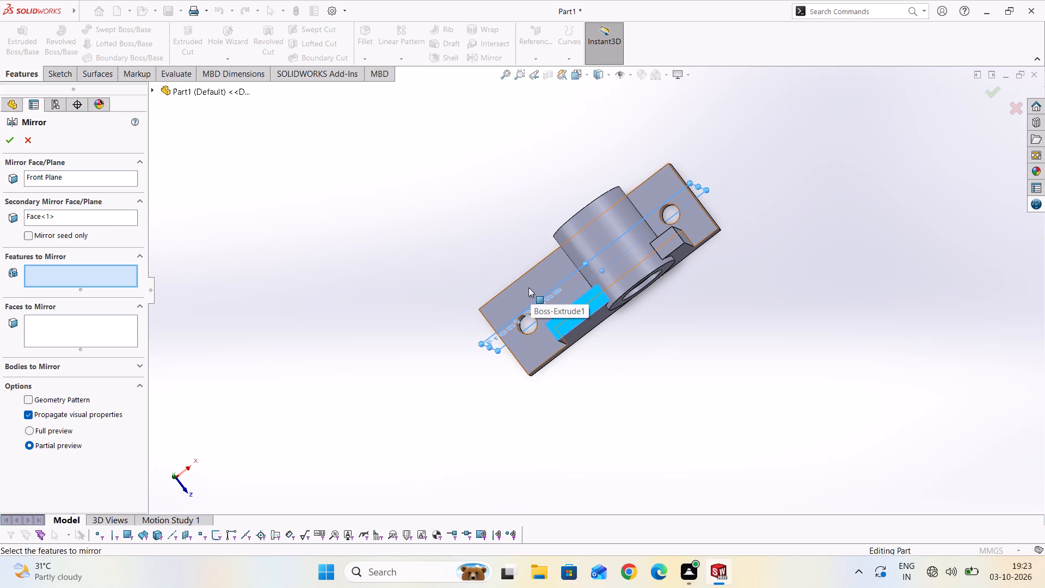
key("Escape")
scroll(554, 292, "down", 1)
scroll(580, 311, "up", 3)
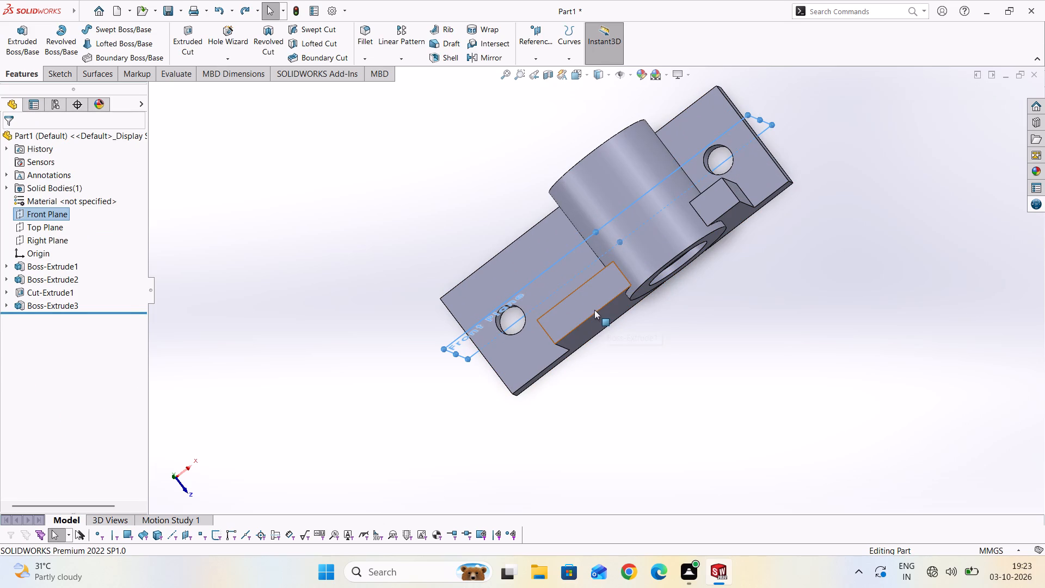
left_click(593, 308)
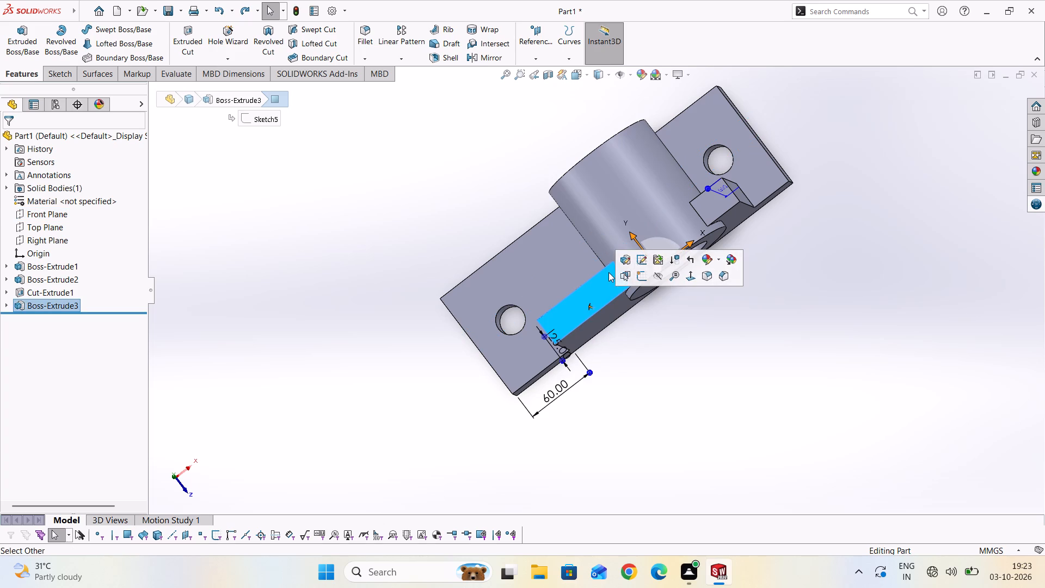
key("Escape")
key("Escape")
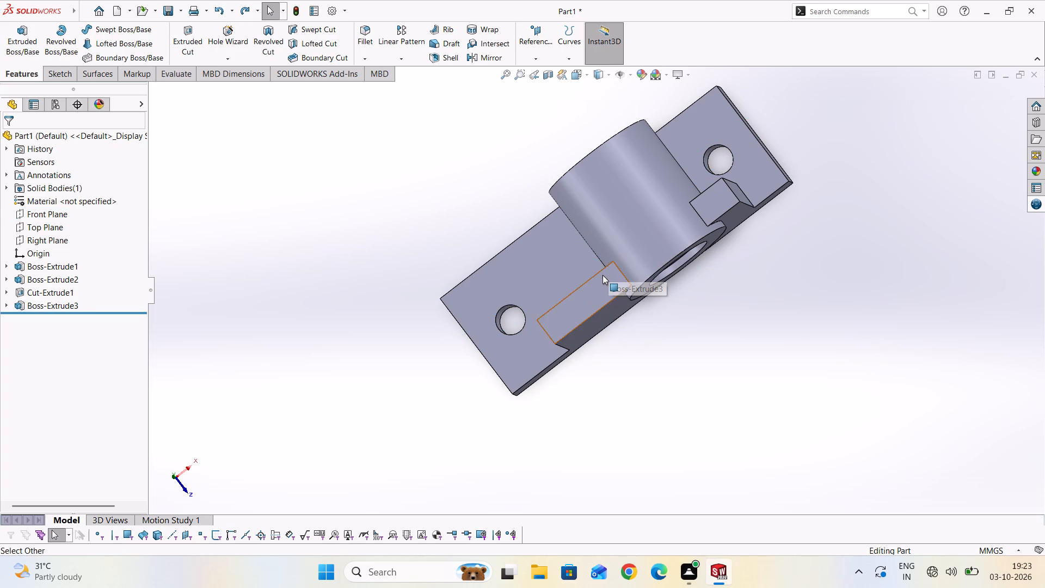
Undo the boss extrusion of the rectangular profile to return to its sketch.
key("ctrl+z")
Extrude the rectangular profile on the base's front edge as a merged Blind boss, 130 mm deep from the sketch plane.
middle_click_drag(627, 342, 622, 324)
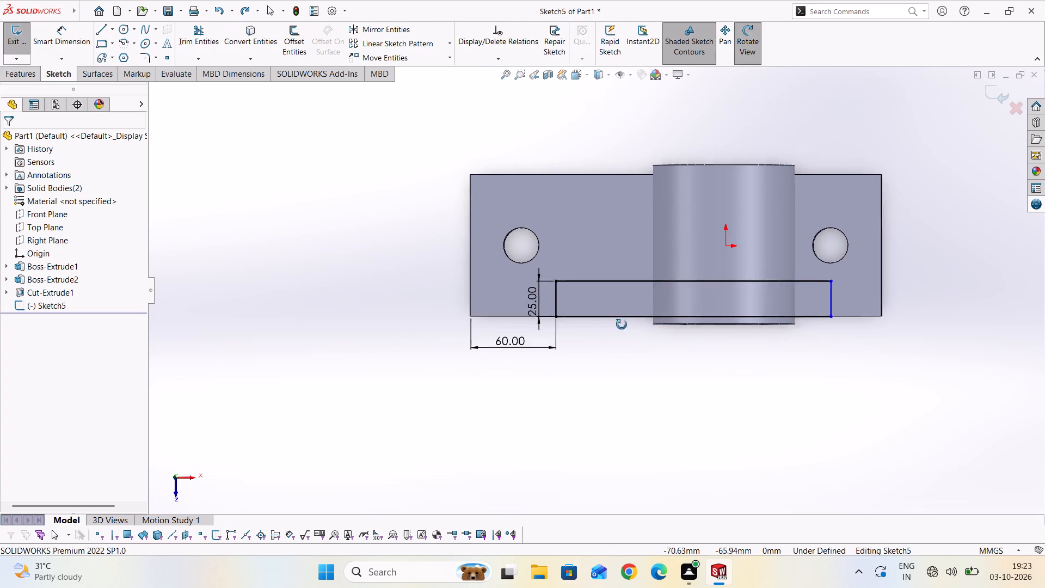
middle_click_drag(622, 324, 620, 291)
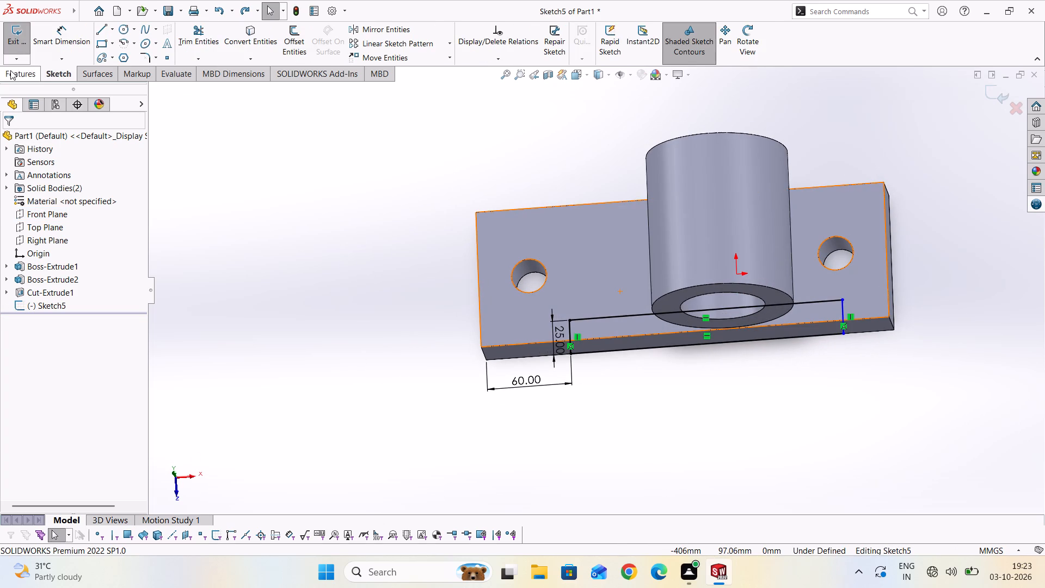
left_click(10, 70)
left_click(34, 45)
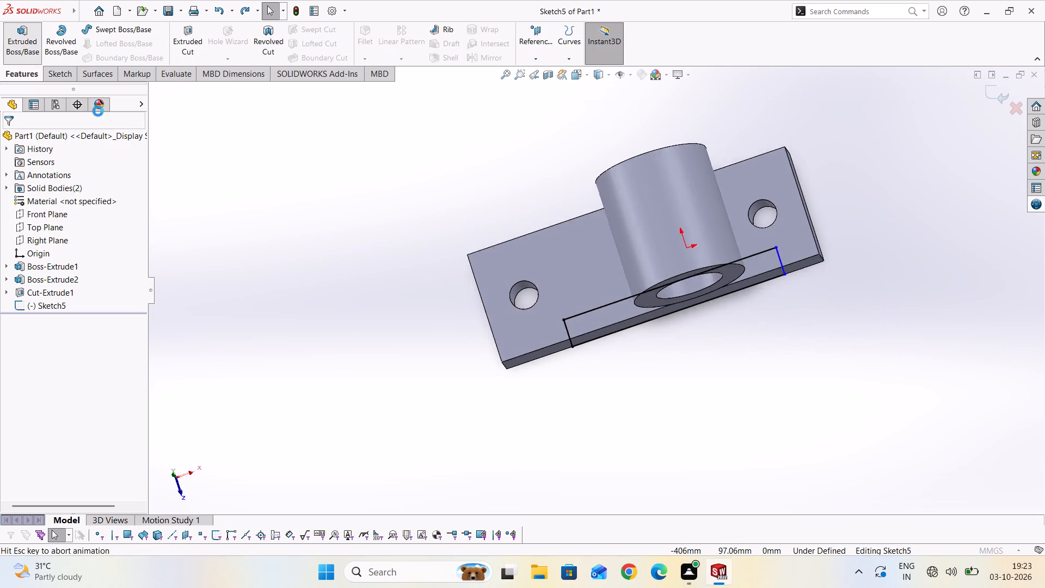
type("130")
key("Return")
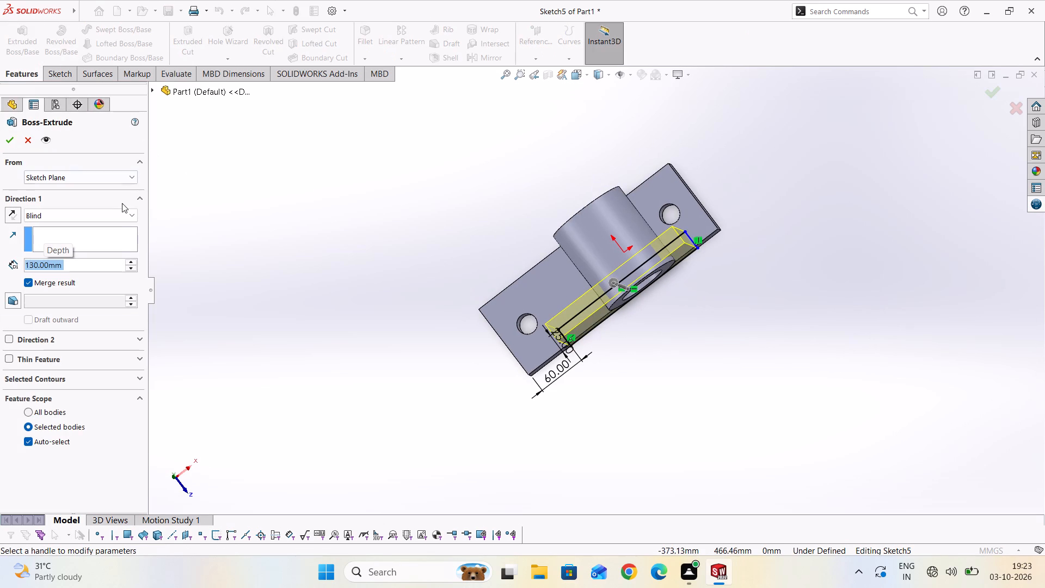
scroll(430, 377, "down", 3)
middle_click_drag(549, 451, 481, 288)
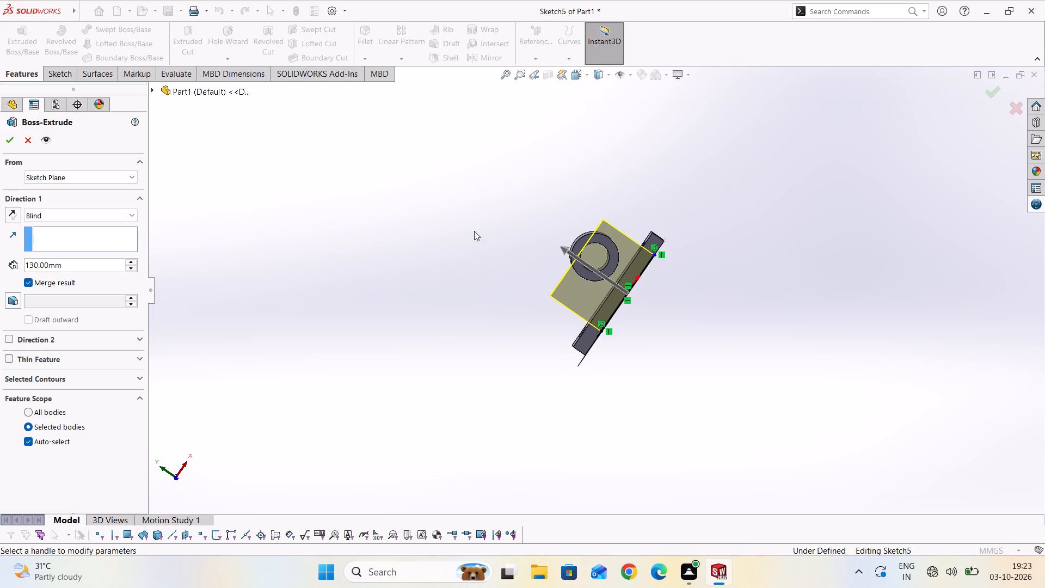
scroll(548, 248, "up", 1)
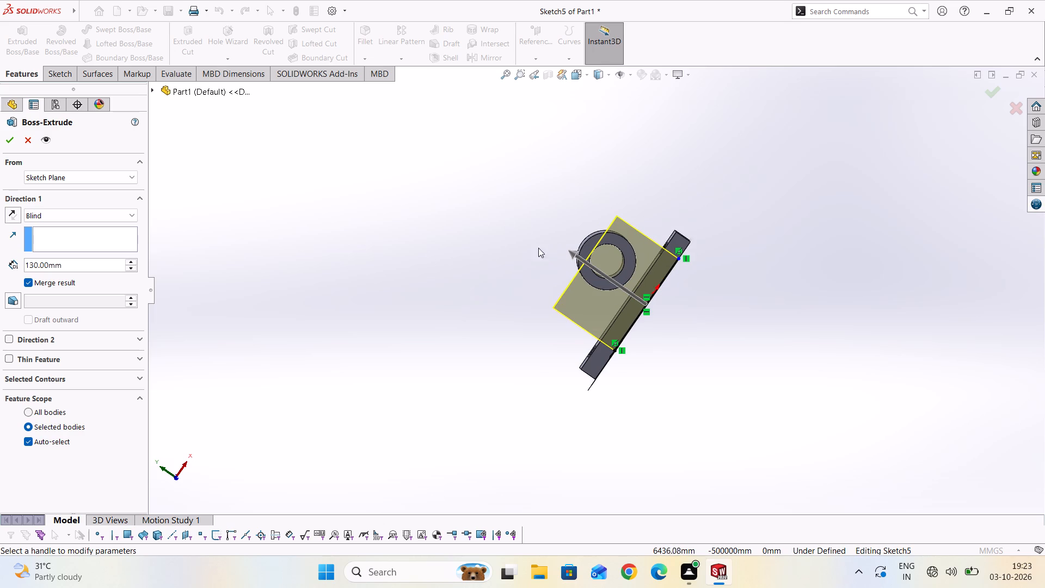
left_click(14, 137)
Mirror the 130 mm extruded support block about the Front Plane to the other side of the base.
scroll(502, 274, "down", 2)
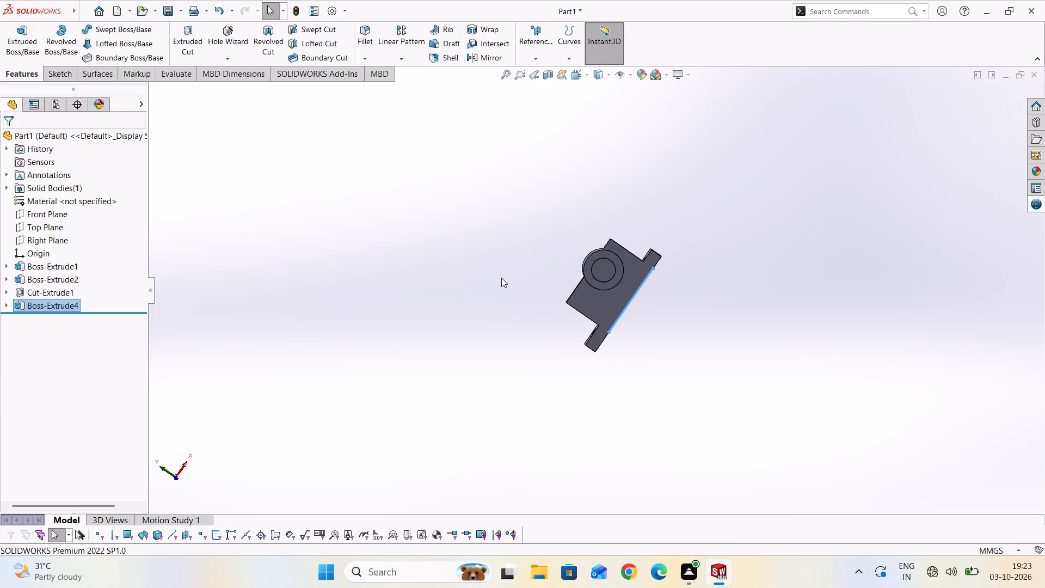
middle_click_drag(501, 278, 569, 255)
scroll(624, 292, "up", 2)
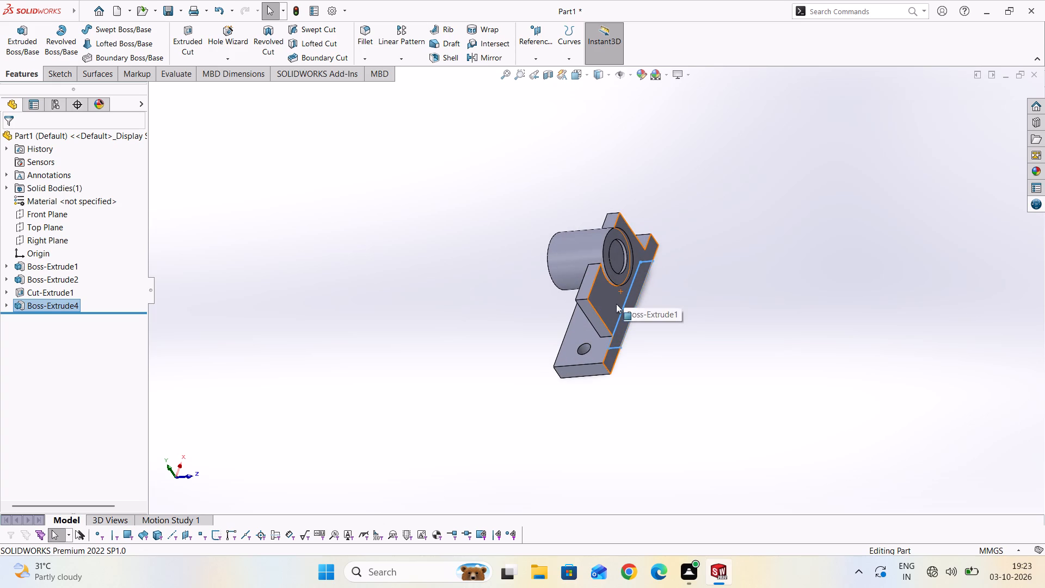
scroll(582, 297, "up", 2)
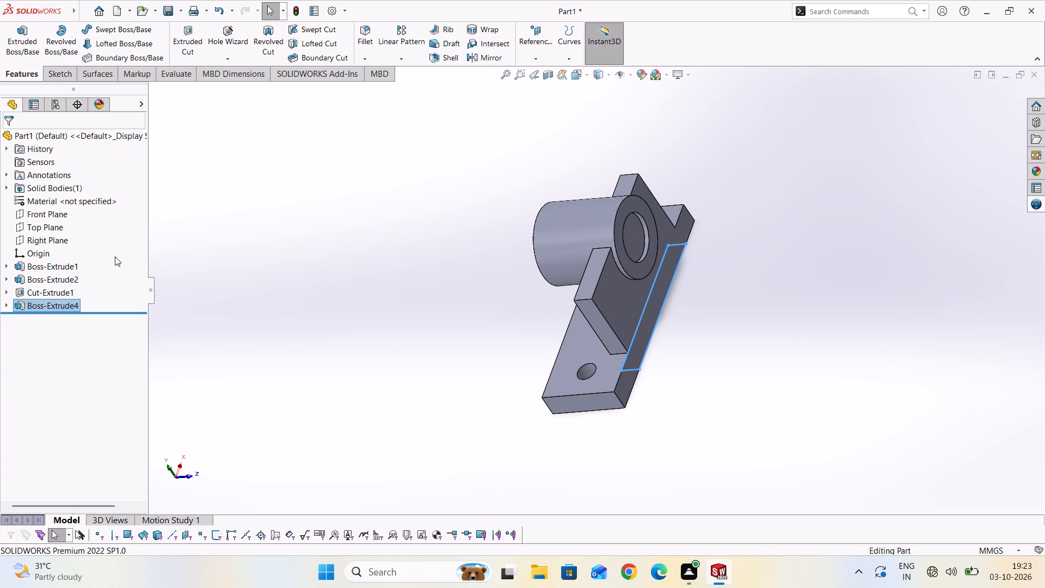
left_click(475, 54)
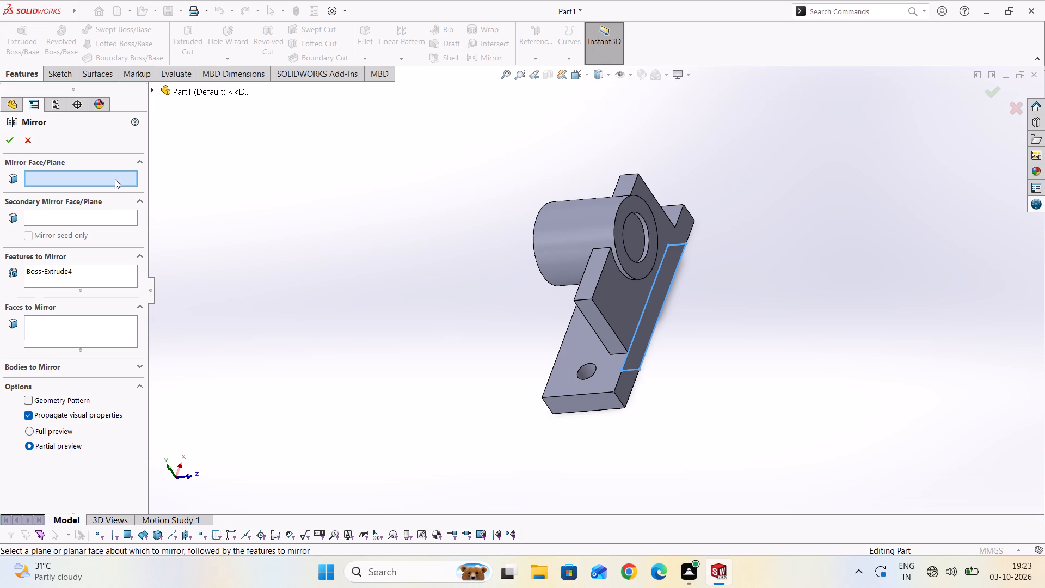
left_click(132, 176)
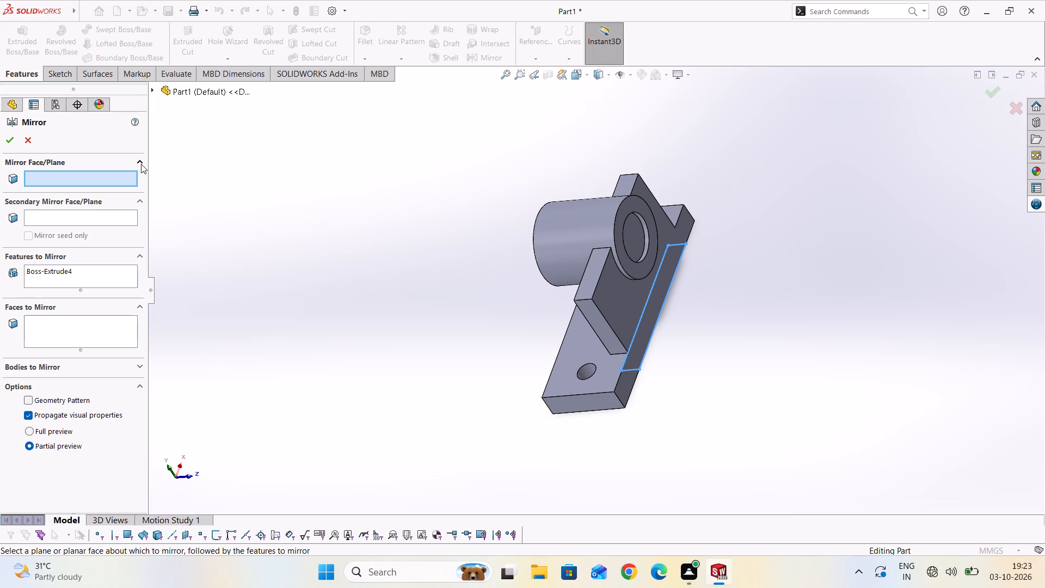
left_click(141, 164)
left_click(142, 163)
left_click(152, 89)
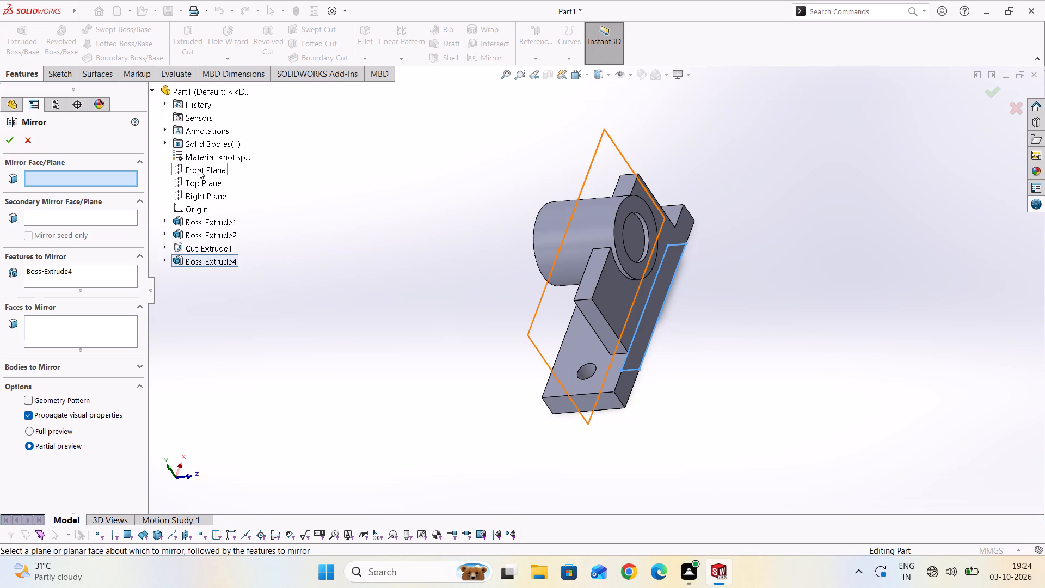
left_click(199, 170)
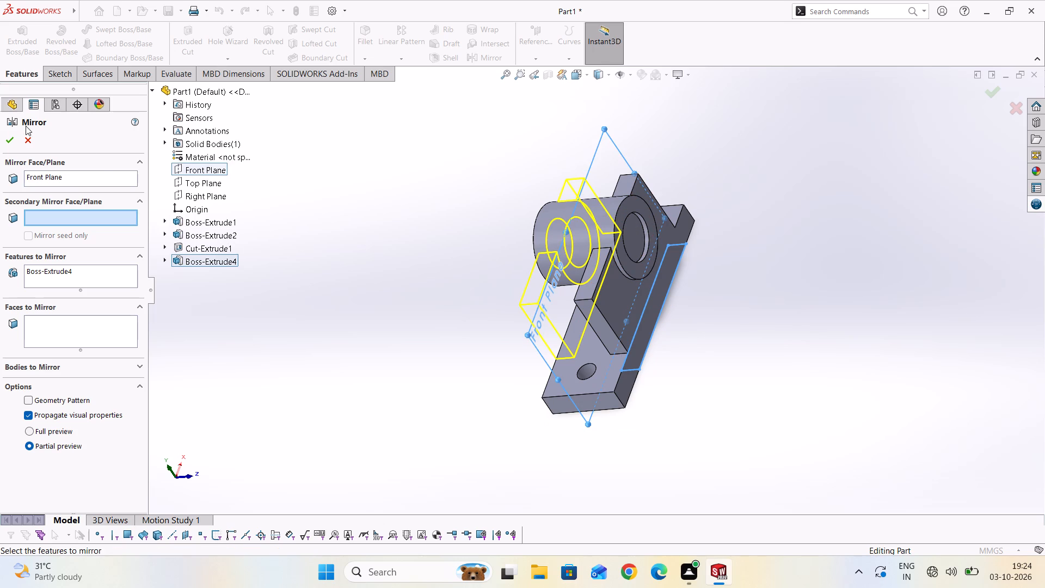
left_click(15, 139)
Examine the two mirrored support blocks, the hollow cylinder and the base from several angles.
scroll(311, 265, "down", 2)
middle_click_drag(358, 317, 407, 317)
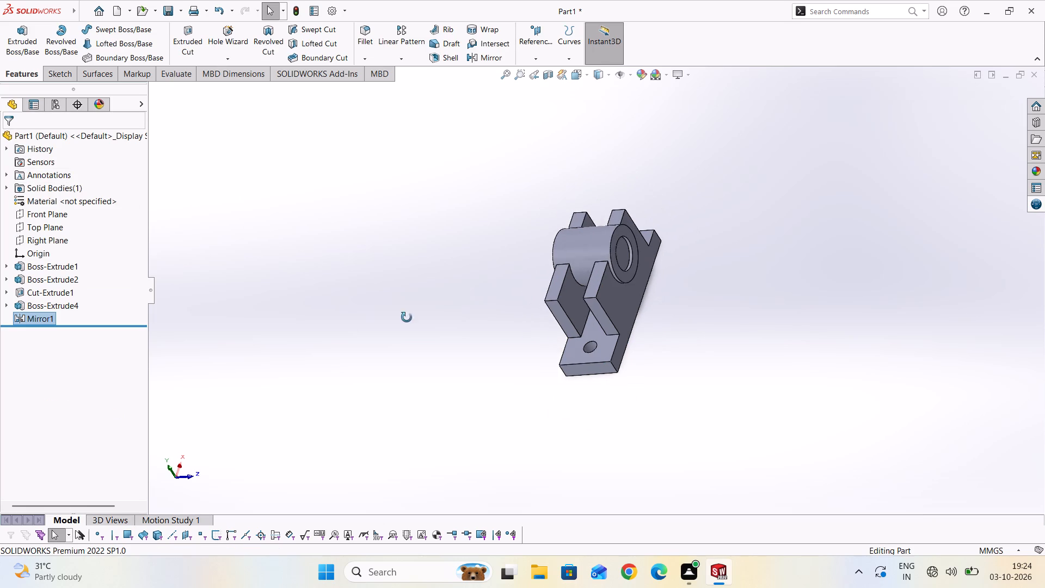
middle_click_drag(407, 317, 434, 312)
scroll(546, 310, "up", 3)
scroll(615, 311, "up", 4)
scroll(615, 310, "down", 7)
middle_click_drag(730, 366, 623, 364)
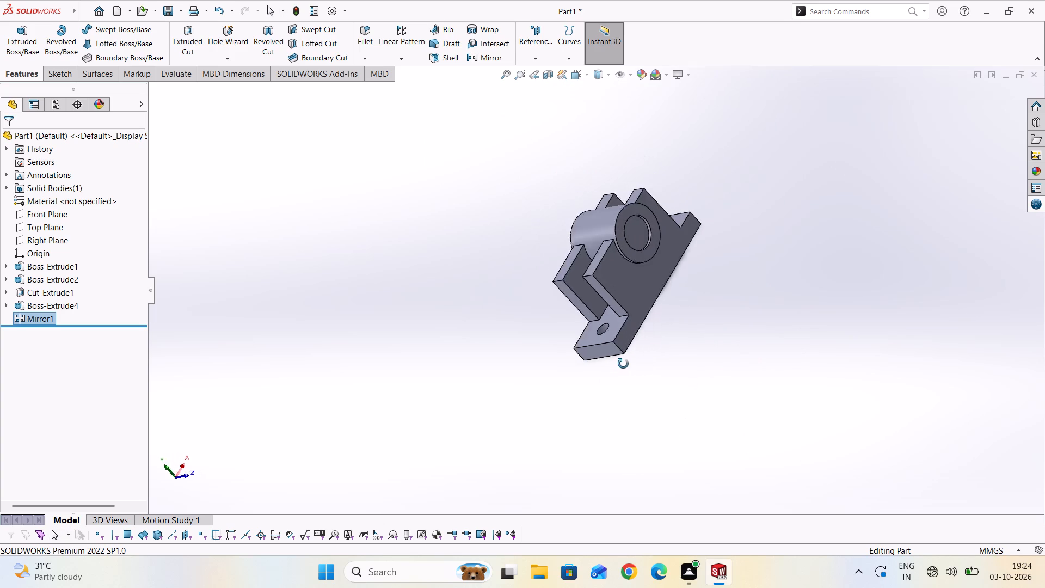
middle_click_drag(623, 364, 551, 359)
middle_click_drag(737, 280, 757, 302)
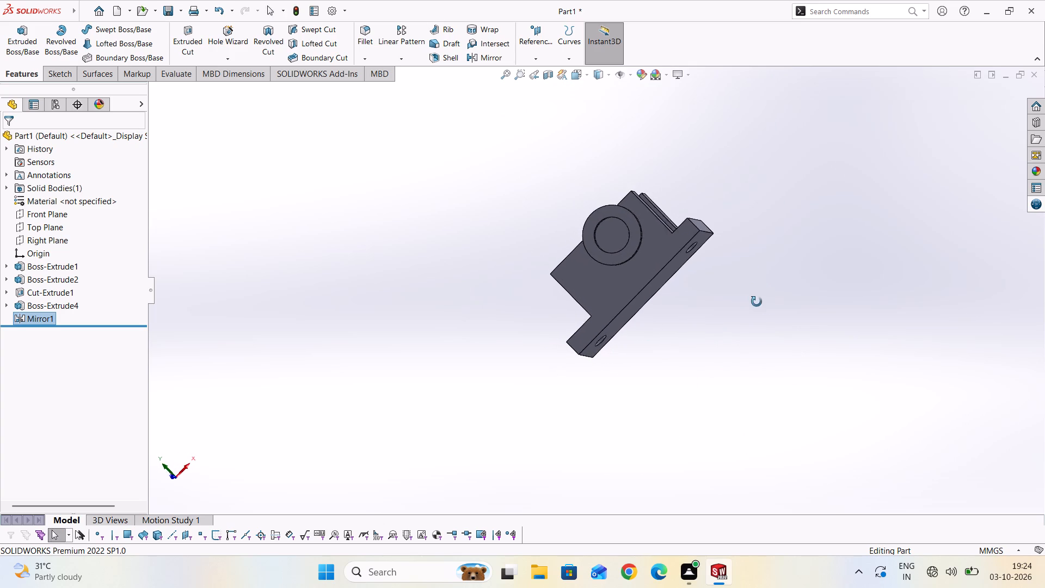
middle_click_drag(757, 302, 769, 309)
Sketch a 25 mm diameter circle on the Front Plane, centred about 92 mm left of and 101 mm above the origin.
right_click(62, 213)
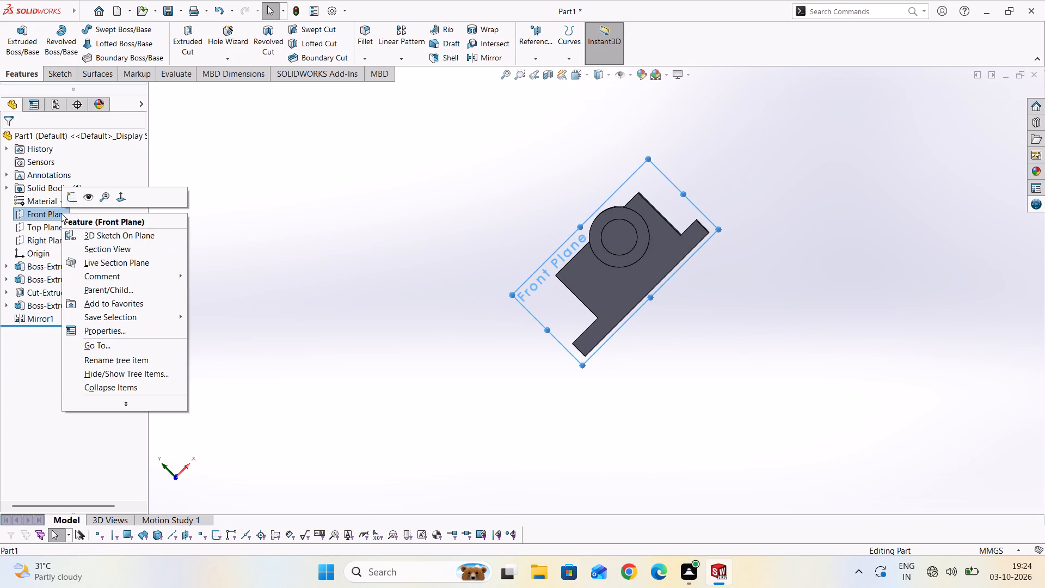
left_click(70, 196)
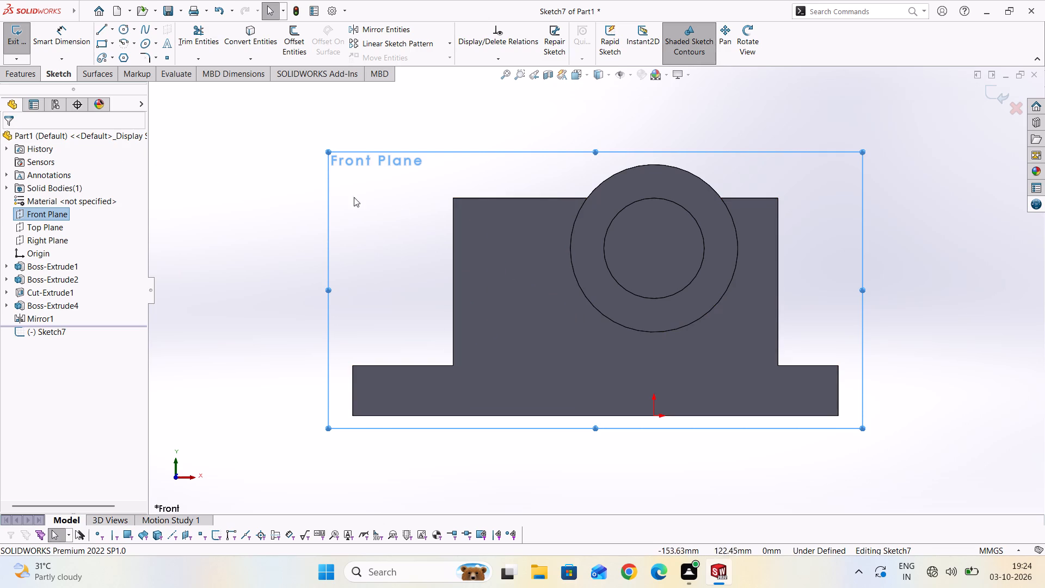
left_click(125, 29)
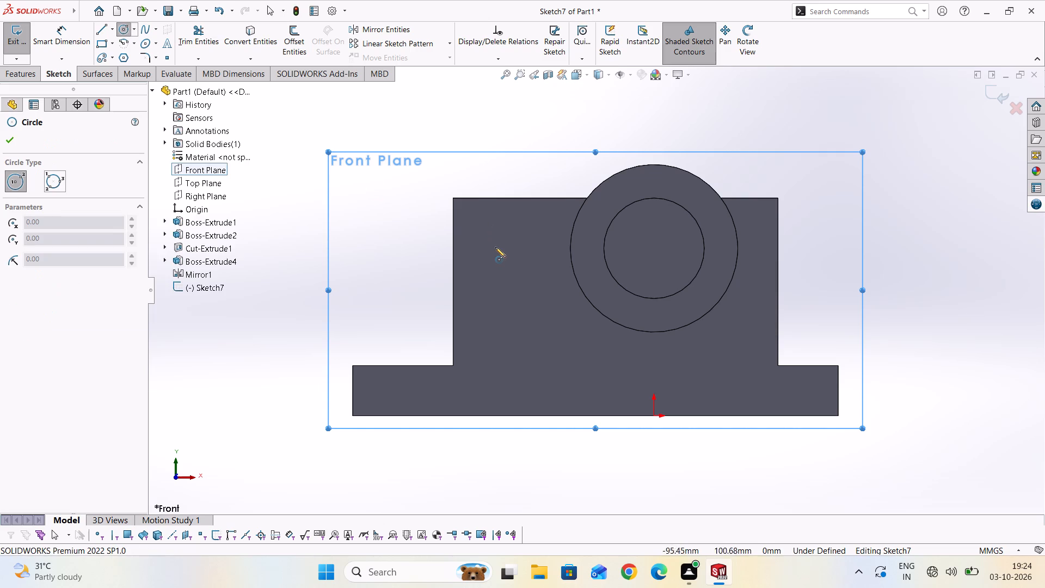
left_click(500, 247)
left_click(491, 230)
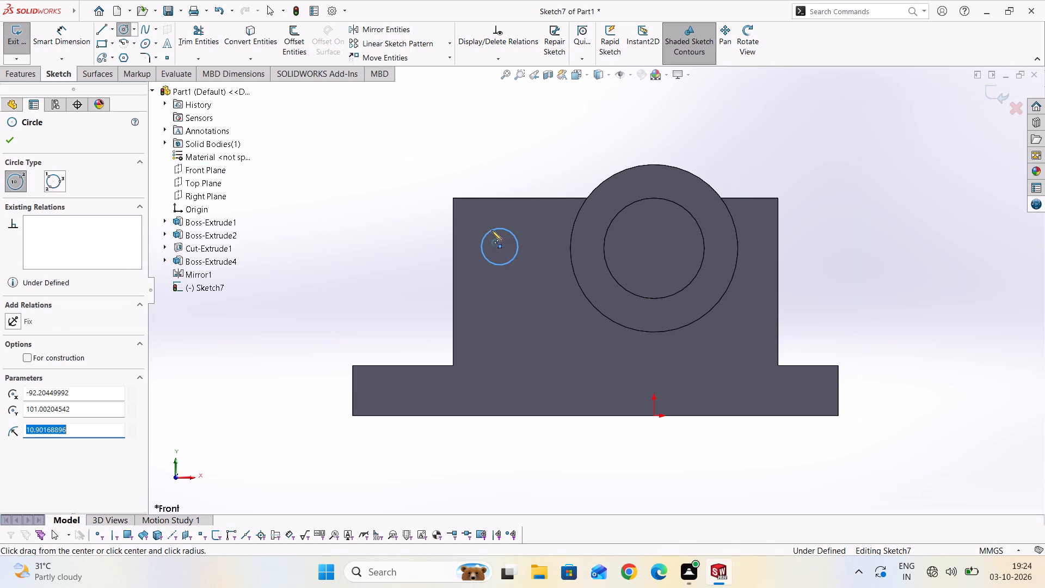
left_click(70, 39)
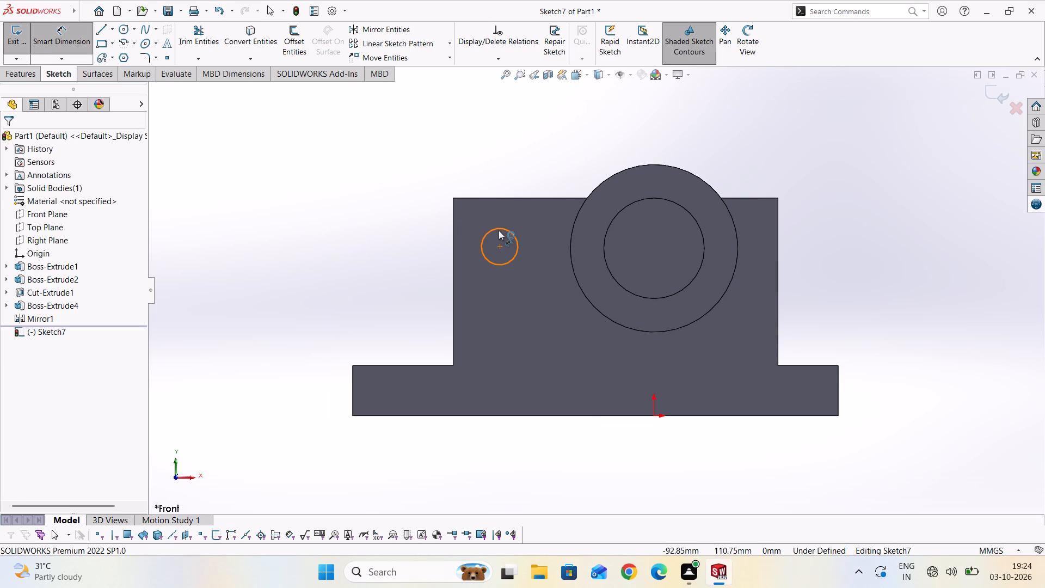
left_click(499, 230)
left_click(426, 176)
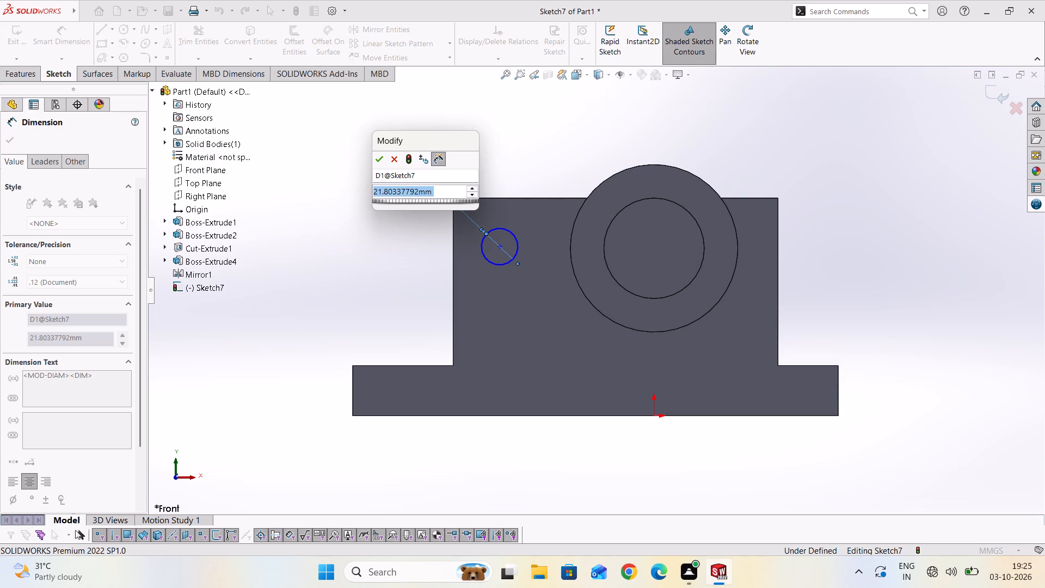
type("25")
key("Return")
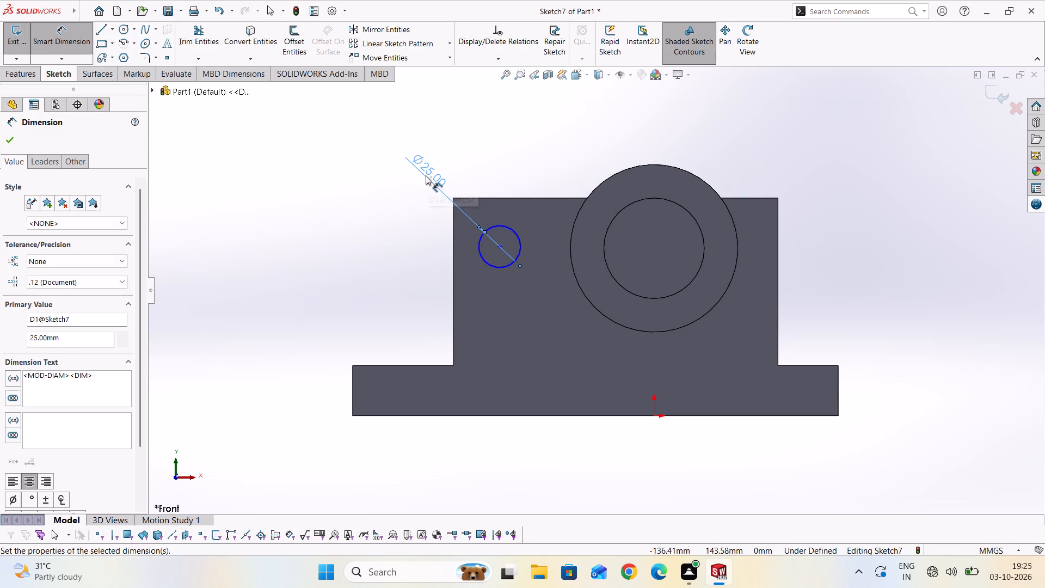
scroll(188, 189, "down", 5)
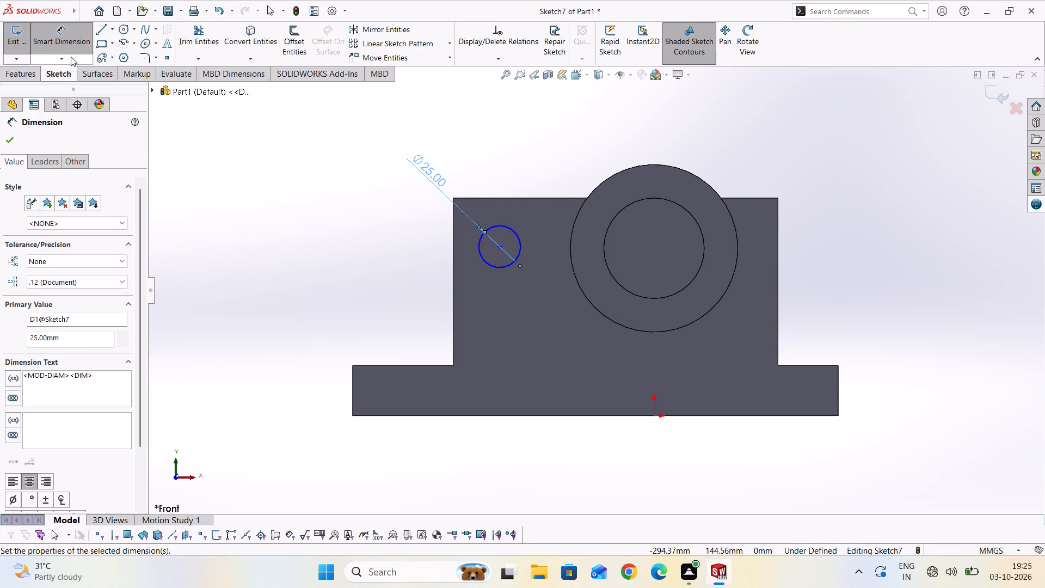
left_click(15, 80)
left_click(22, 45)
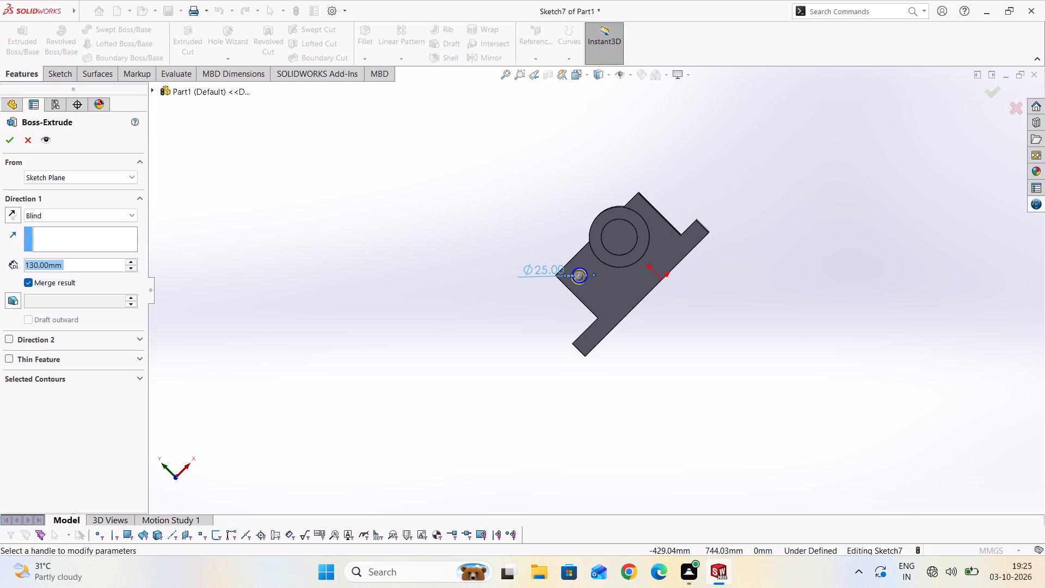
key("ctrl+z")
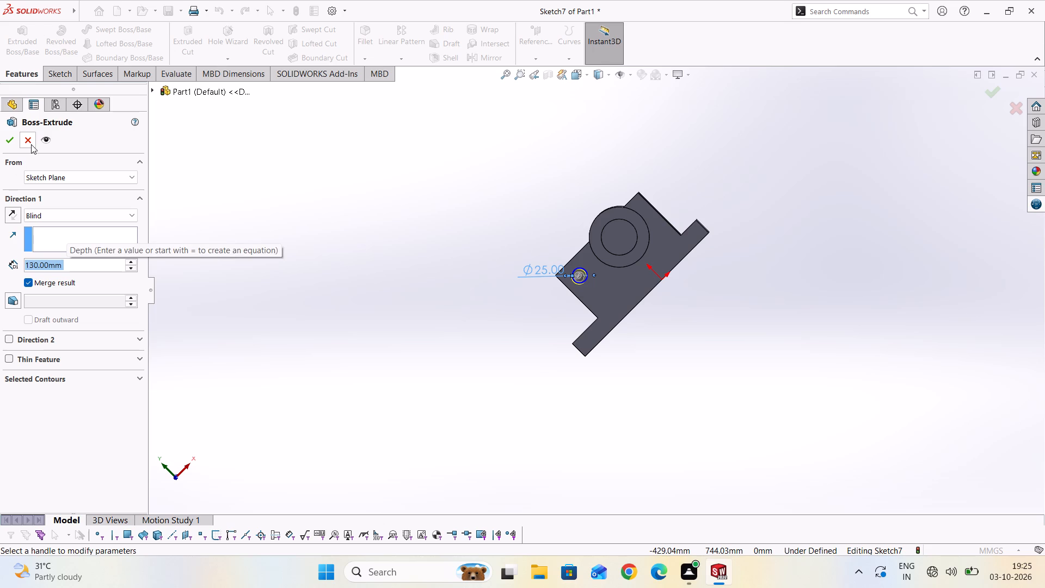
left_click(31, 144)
Cut-extrude the 25 mm circle through both support blocks using Mid Plane with a 130 mm depth.
left_click(189, 41)
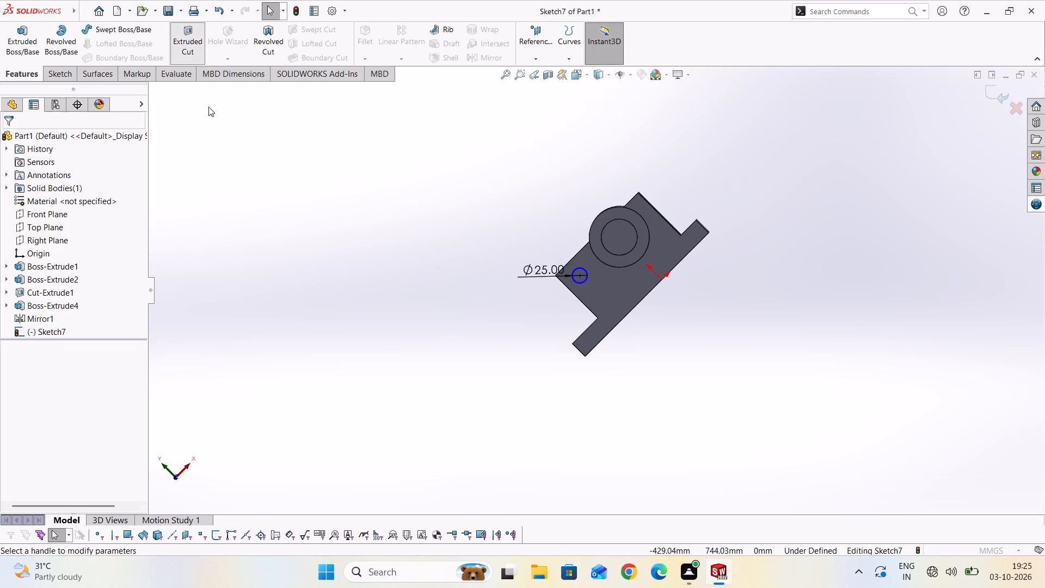
scroll(337, 269, "down", 2)
middle_click_drag(342, 284, 448, 267)
scroll(450, 284, "up", 3)
scroll(671, 311, "up", 3)
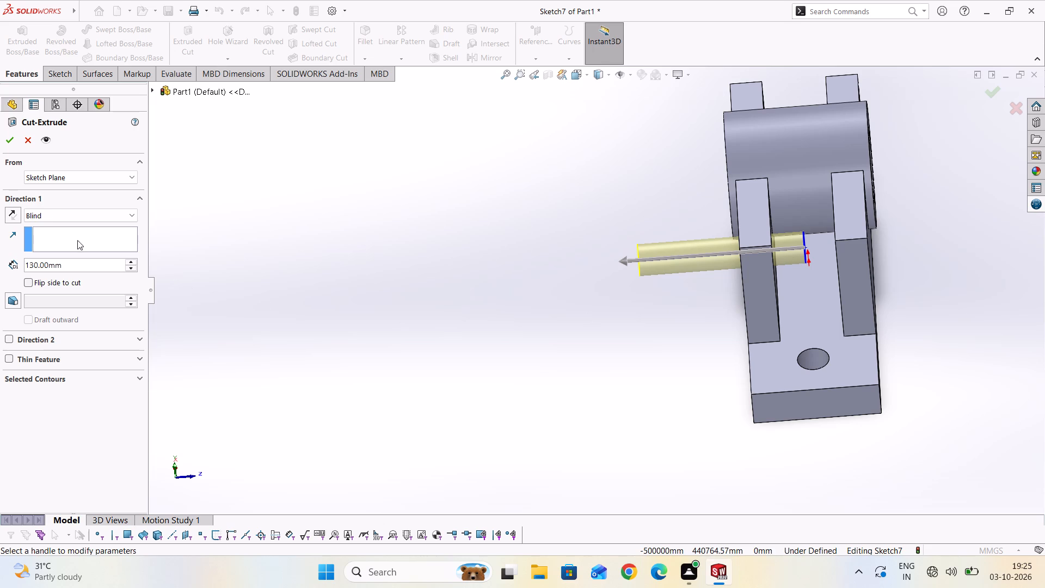
left_click(52, 213)
left_click(53, 298)
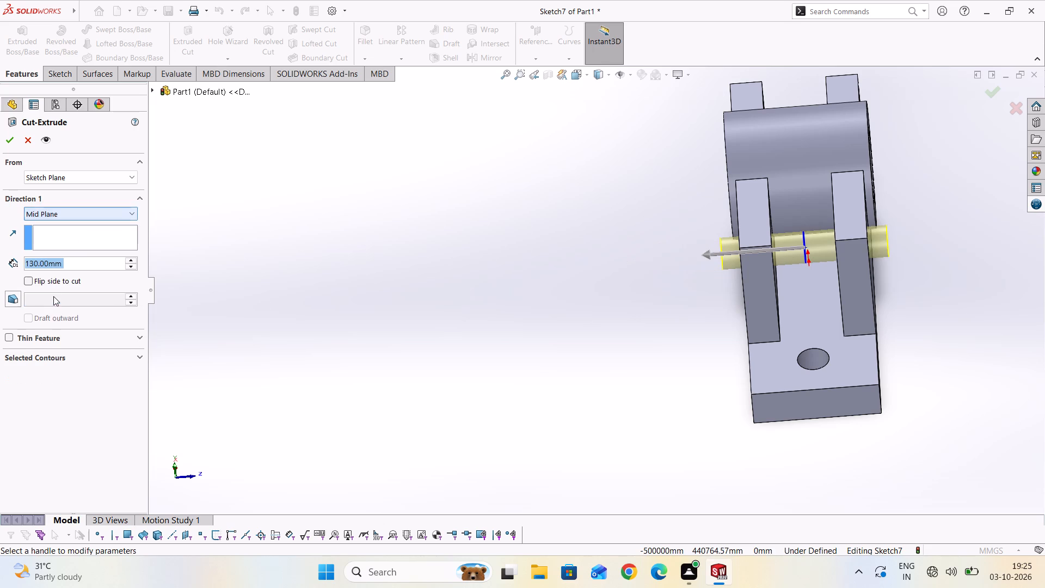
left_click(6, 142)
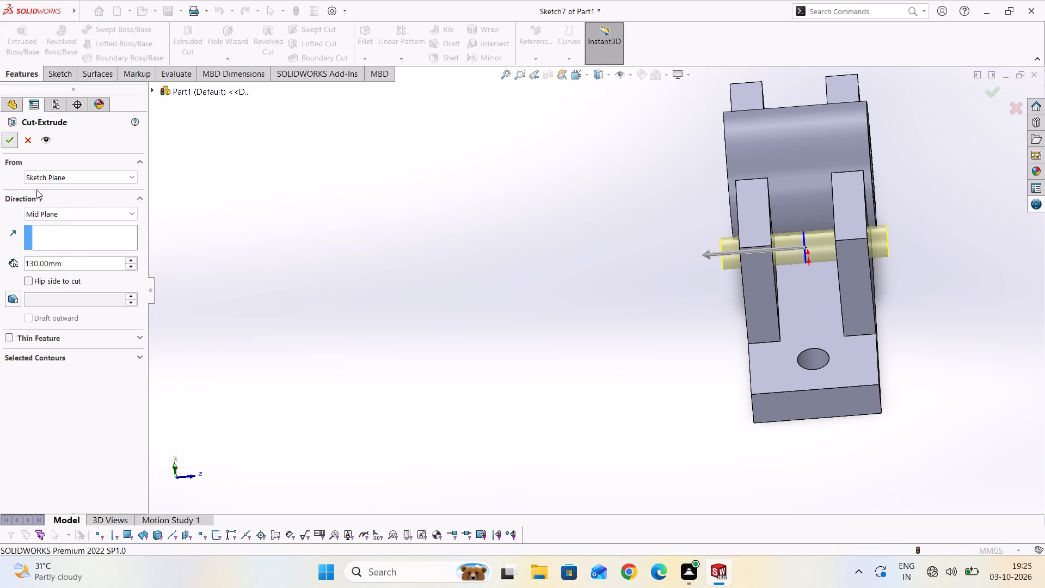
Examine the cross hole through both support blocks and the rest of the part from several angles.
scroll(210, 285, "down", 4)
scroll(733, 366, "down", 2)
middle_click_drag(770, 329, 717, 347)
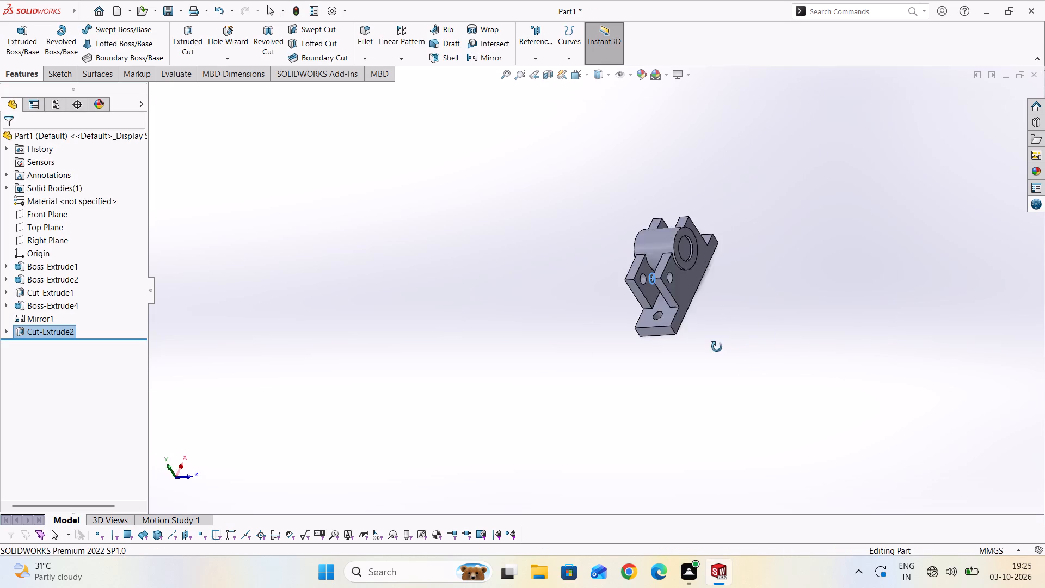
middle_click_drag(717, 347, 803, 358)
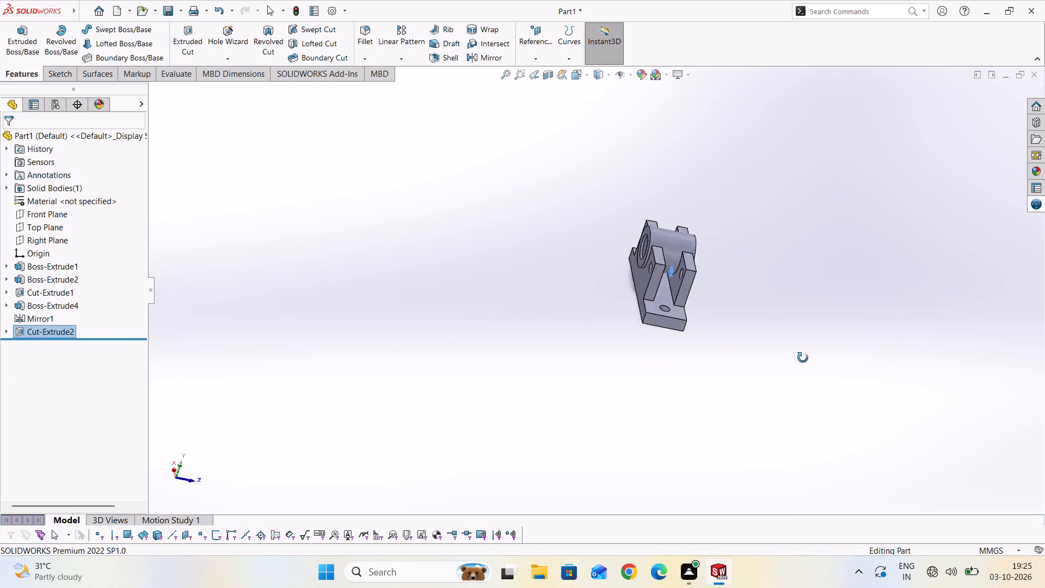
middle_click_drag(803, 358, 862, 383)
middle_click_drag(350, 342, 475, 416)
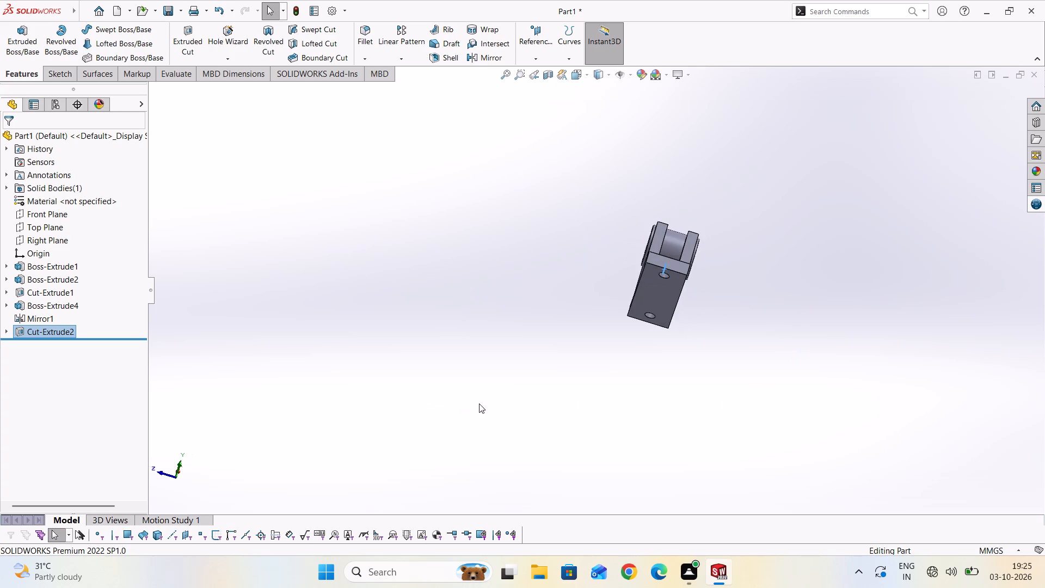
middle_click_drag(535, 392, 635, 402)
scroll(715, 323, "down", 2)
scroll(664, 249, "up", 1)
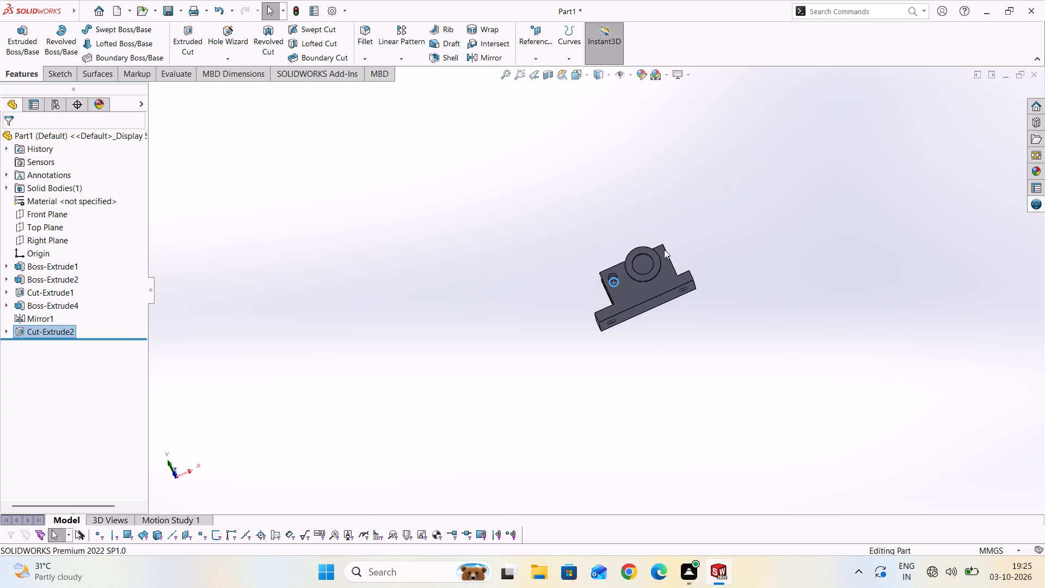
scroll(664, 249, "up", 3)
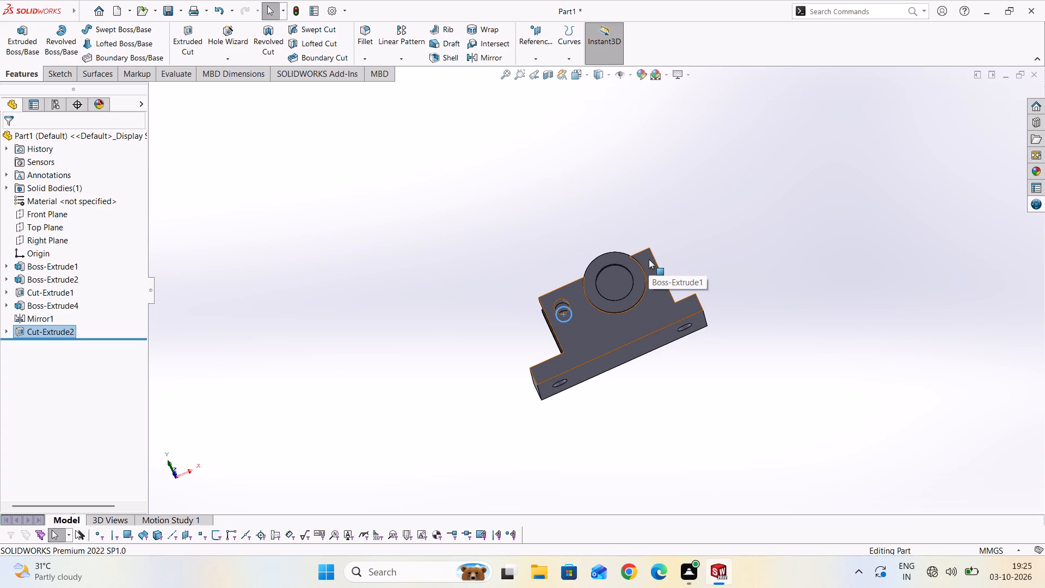
middle_click_drag(567, 225, 619, 308)
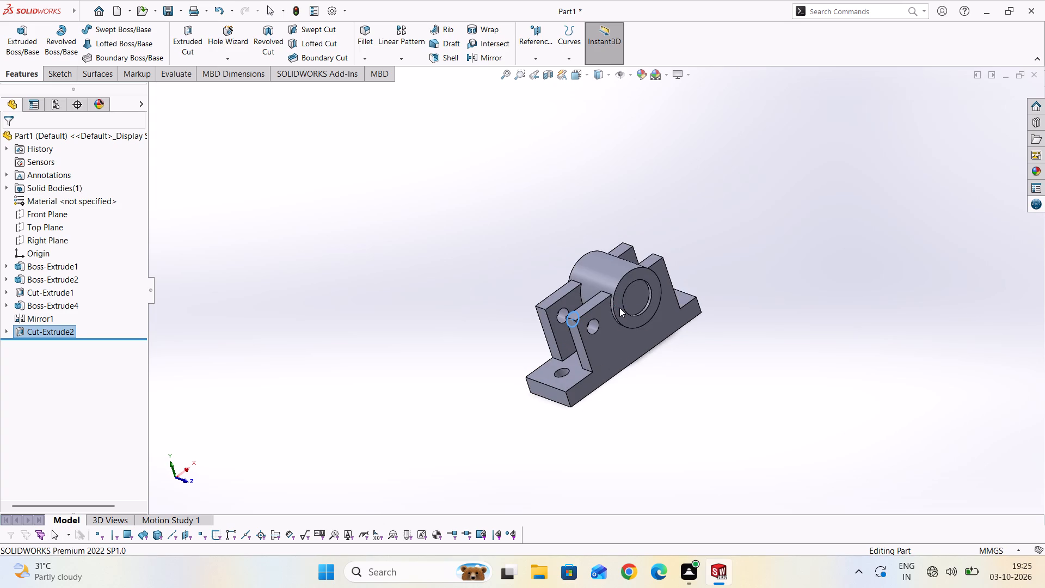
scroll(620, 308, "up", 1)
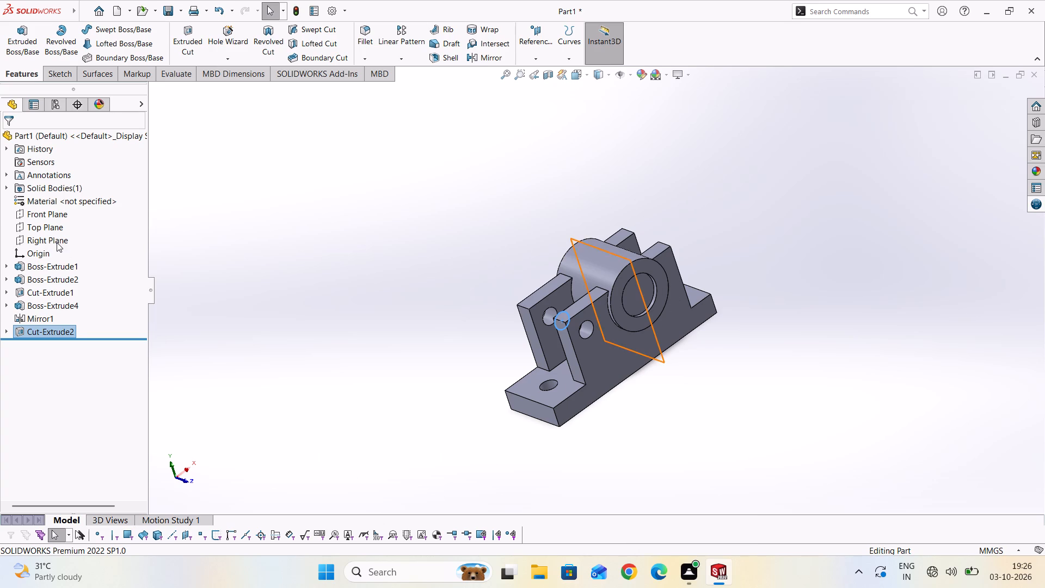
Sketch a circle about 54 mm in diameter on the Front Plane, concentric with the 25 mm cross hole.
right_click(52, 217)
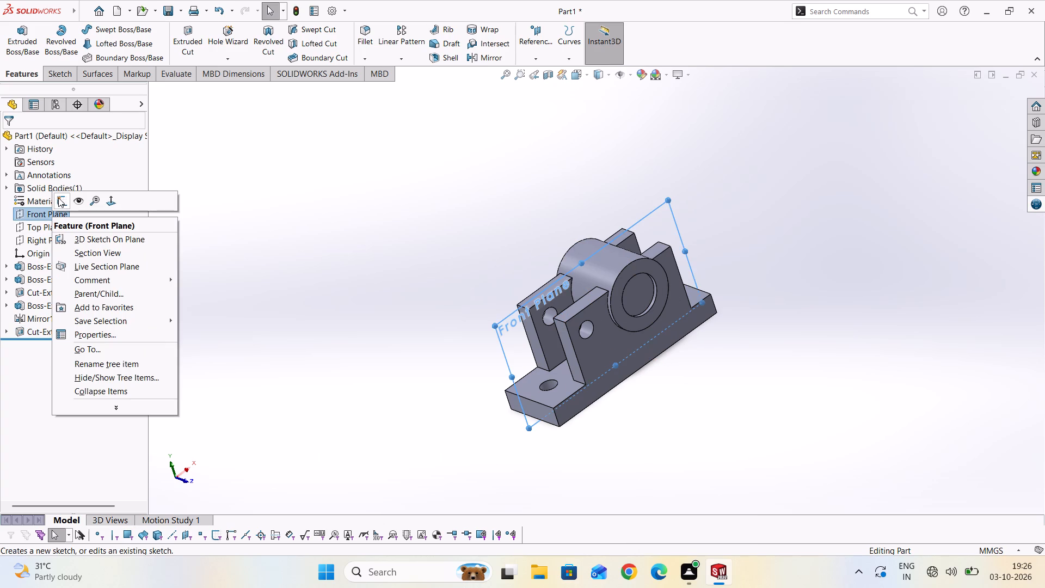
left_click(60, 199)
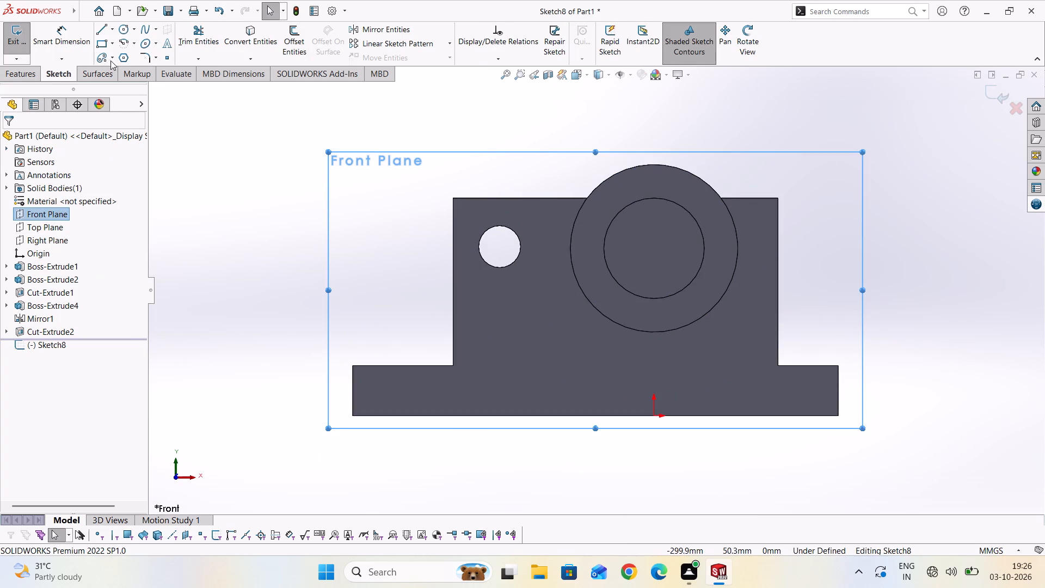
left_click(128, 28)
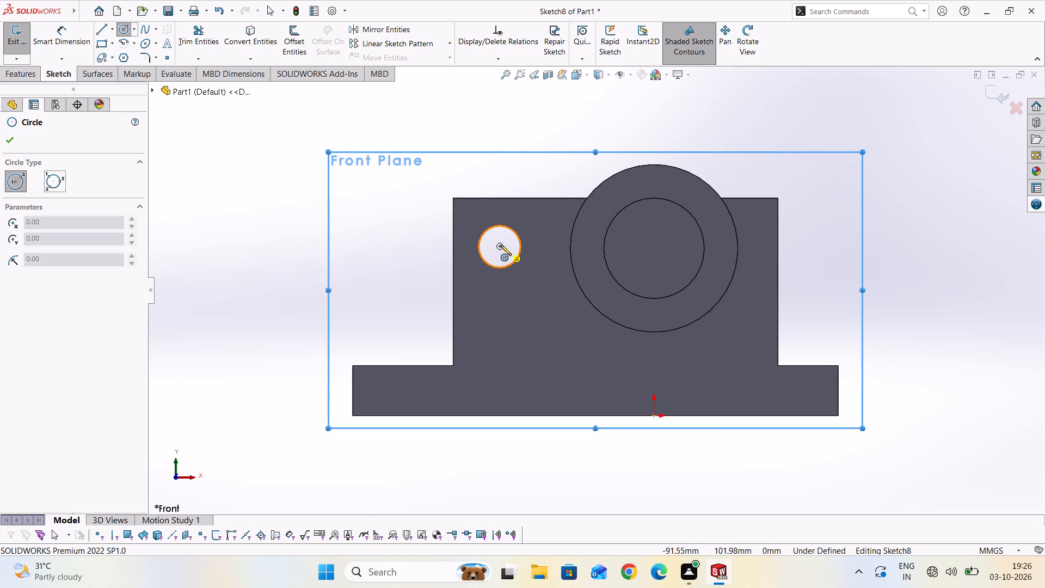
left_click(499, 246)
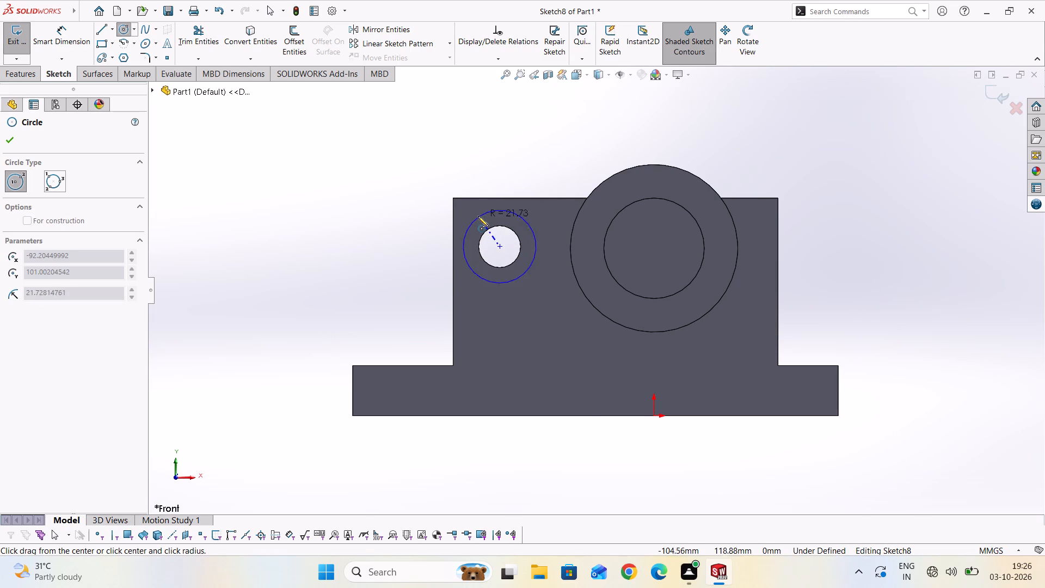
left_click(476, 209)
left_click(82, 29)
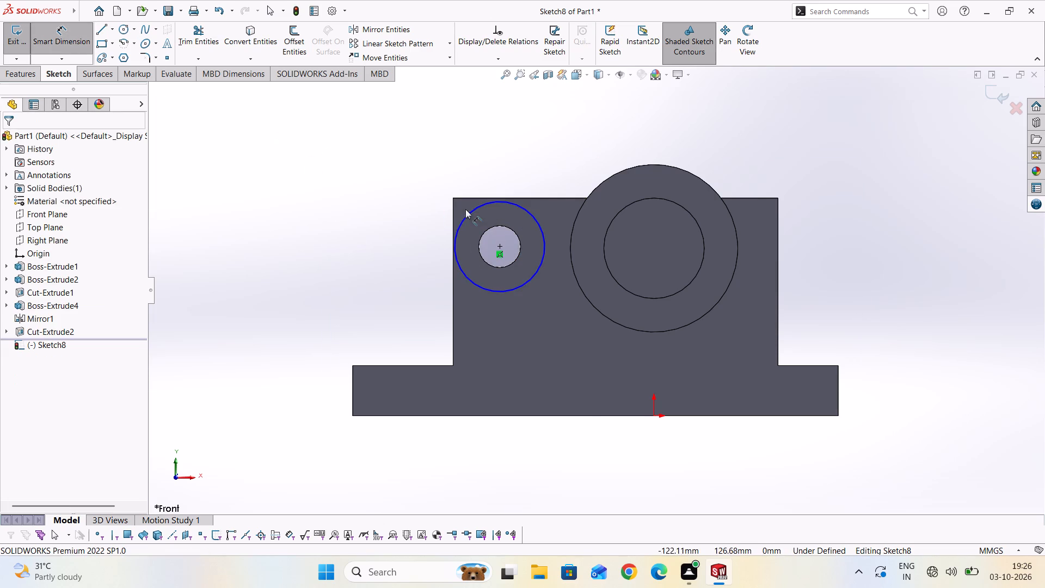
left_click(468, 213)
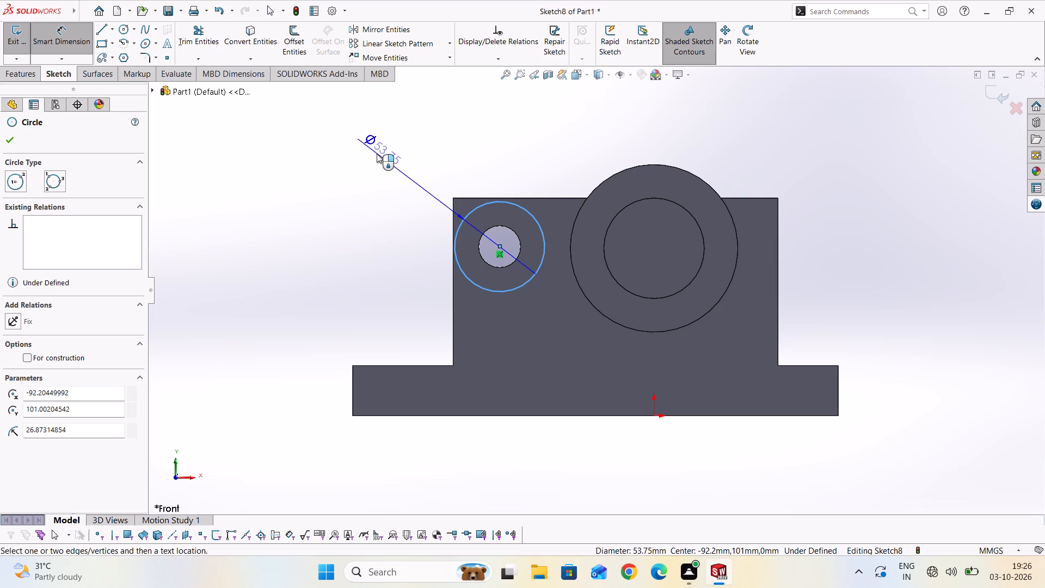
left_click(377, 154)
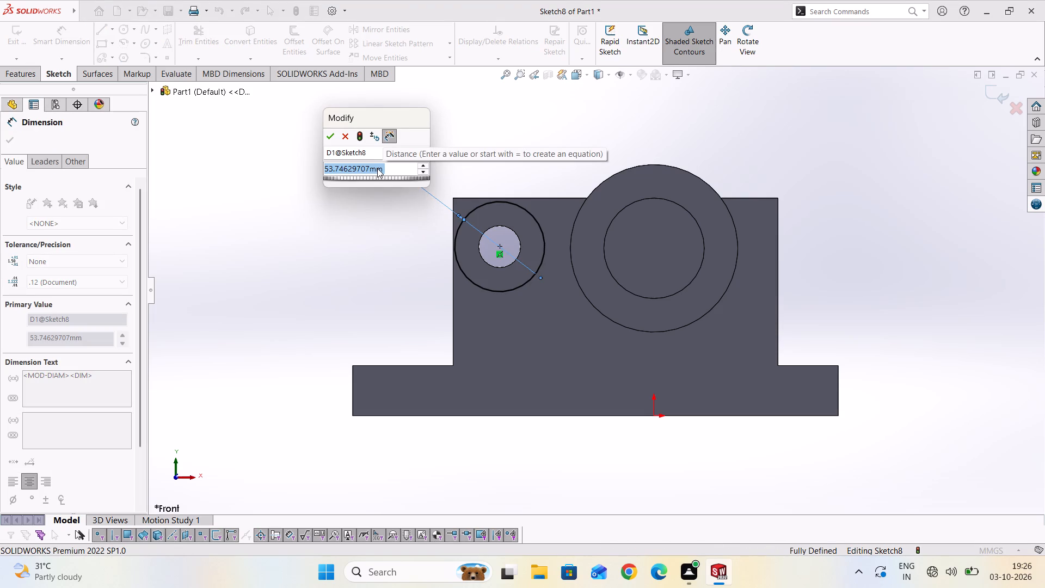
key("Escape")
Undo the larger circle with its sketch and the 25 mm cross-hole cut, returning to the cross-hole sketch.
key("ctrl+z")
key("ctrl+z")
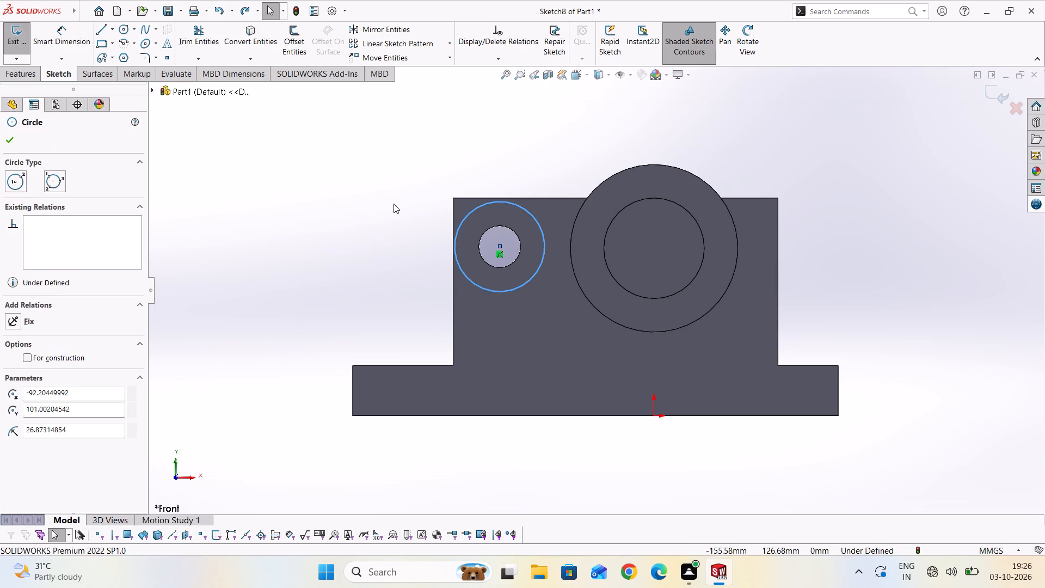
key("ctrl+z")
key("z")
key("ctrl+z")
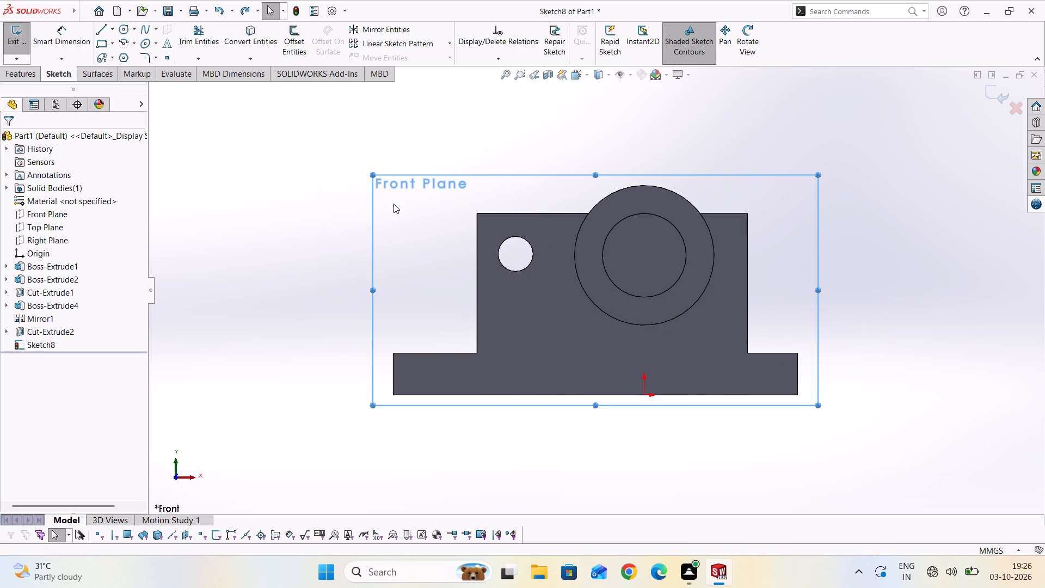
key("ctrl+z")
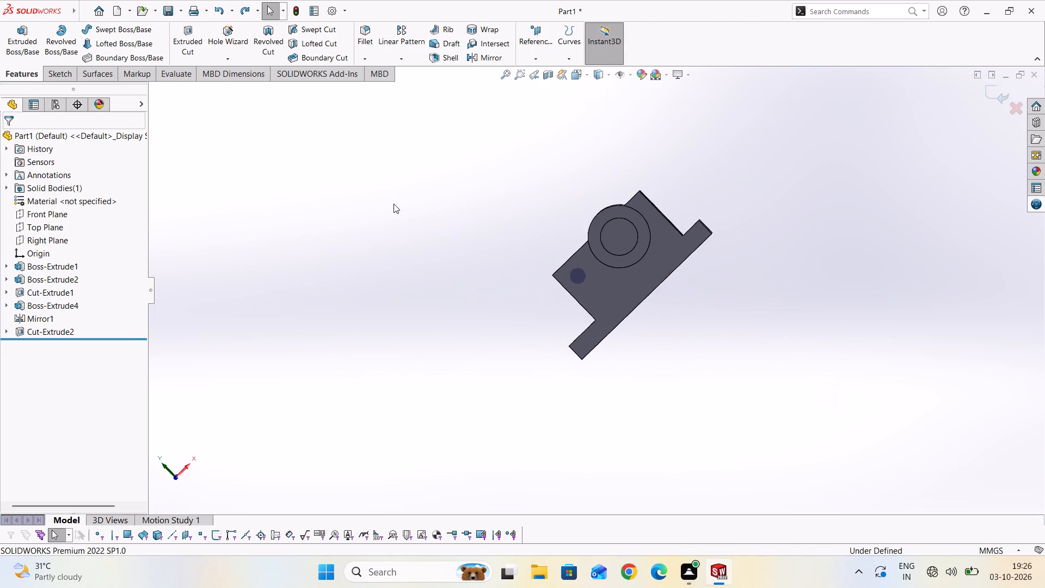
key("ctrl+z")
scroll(372, 220, "down", 4)
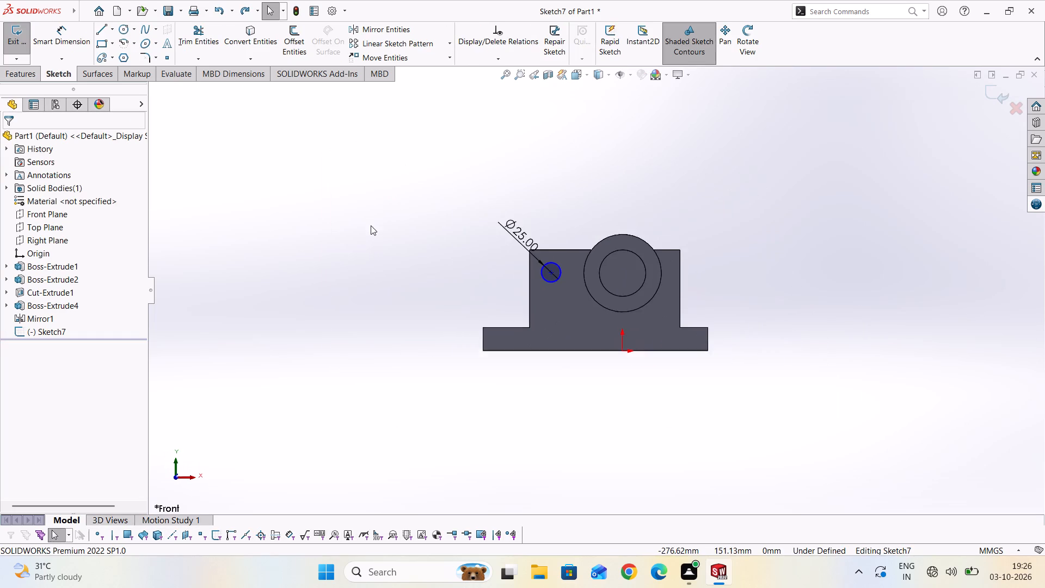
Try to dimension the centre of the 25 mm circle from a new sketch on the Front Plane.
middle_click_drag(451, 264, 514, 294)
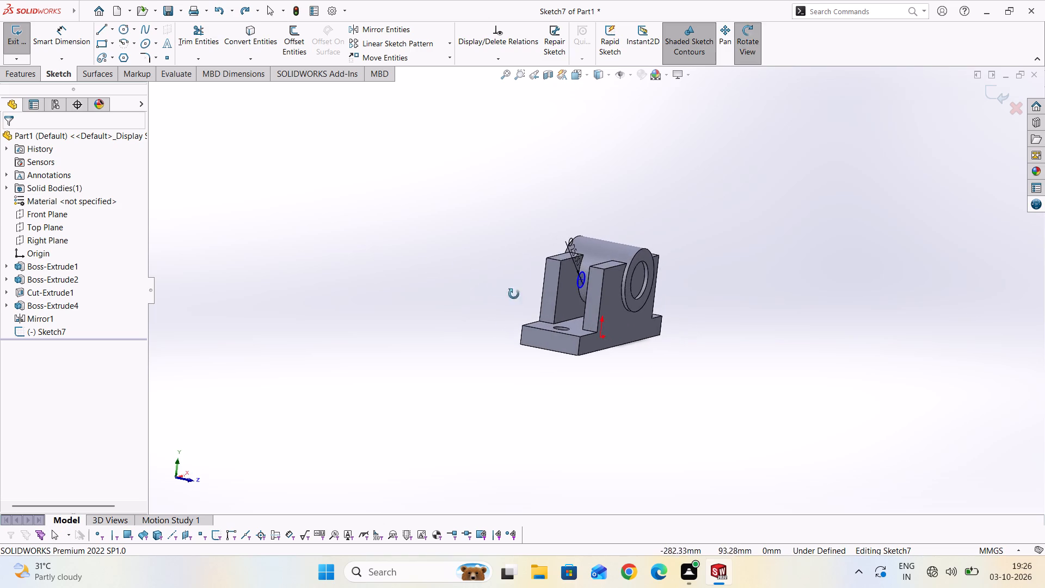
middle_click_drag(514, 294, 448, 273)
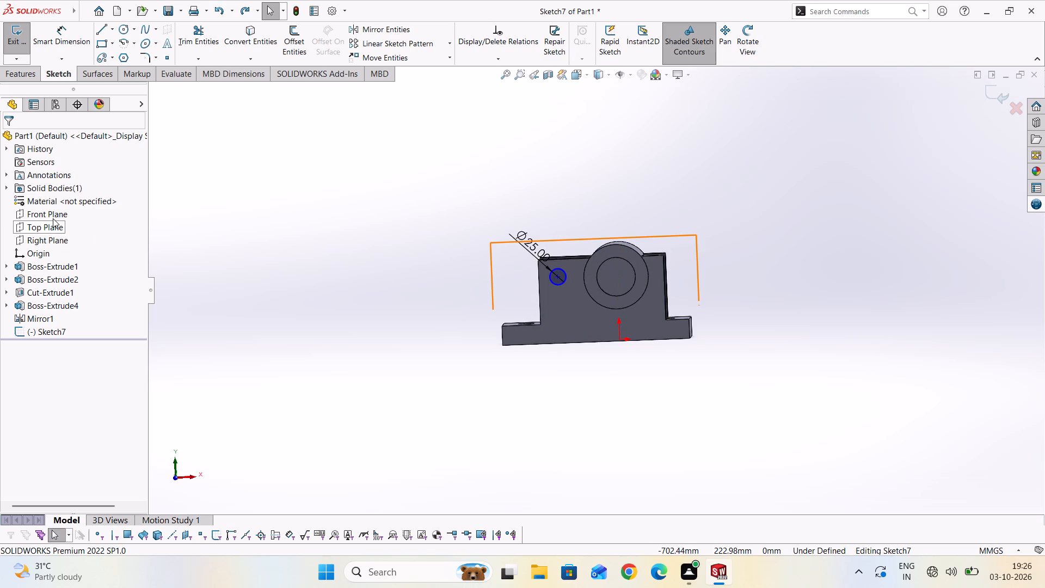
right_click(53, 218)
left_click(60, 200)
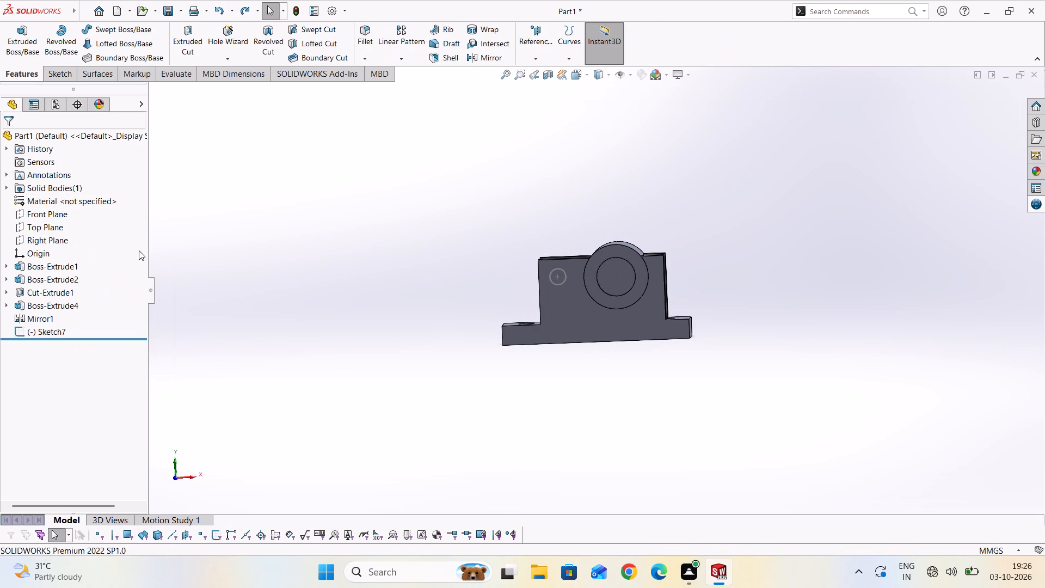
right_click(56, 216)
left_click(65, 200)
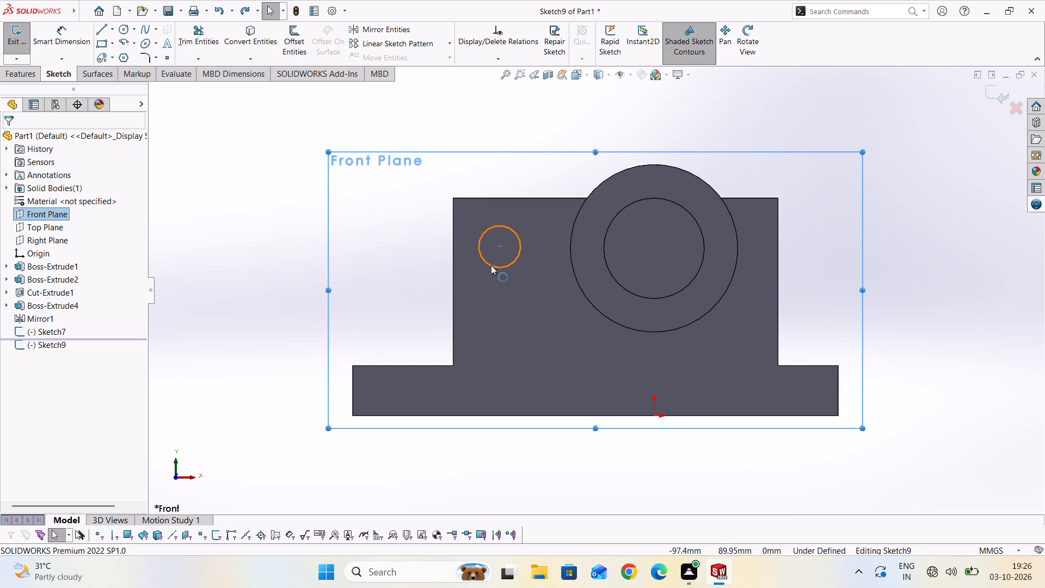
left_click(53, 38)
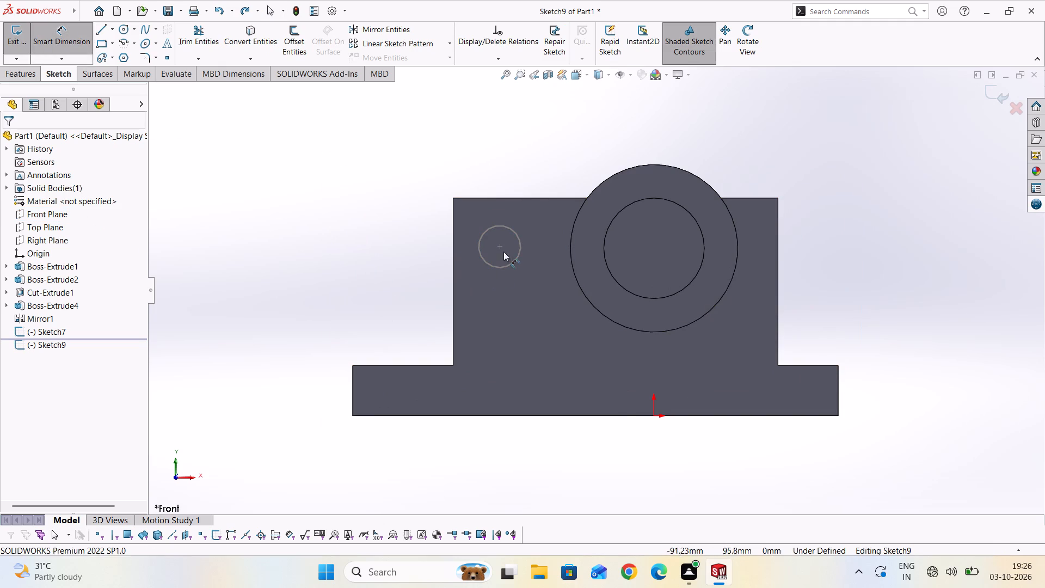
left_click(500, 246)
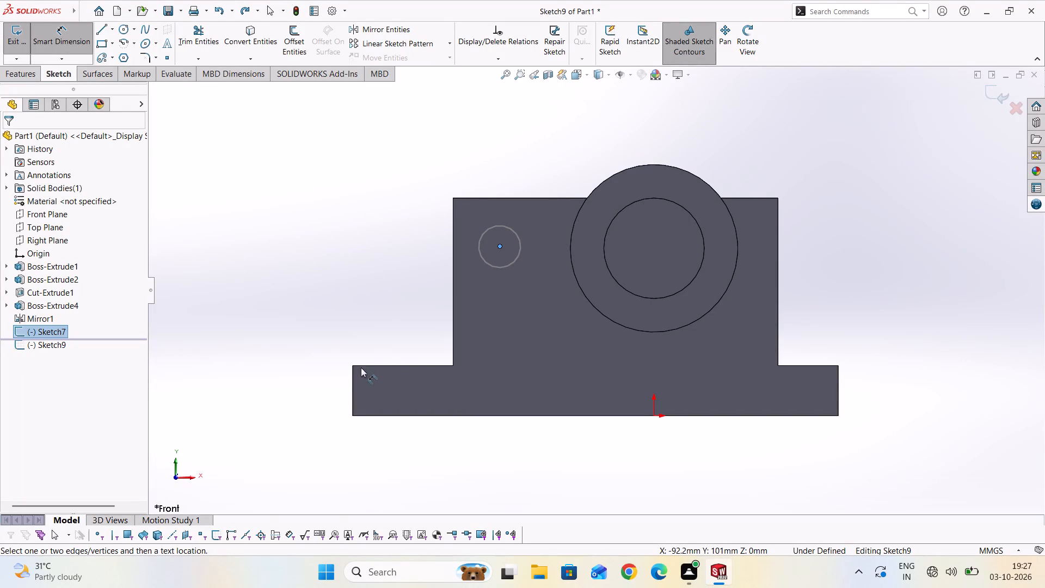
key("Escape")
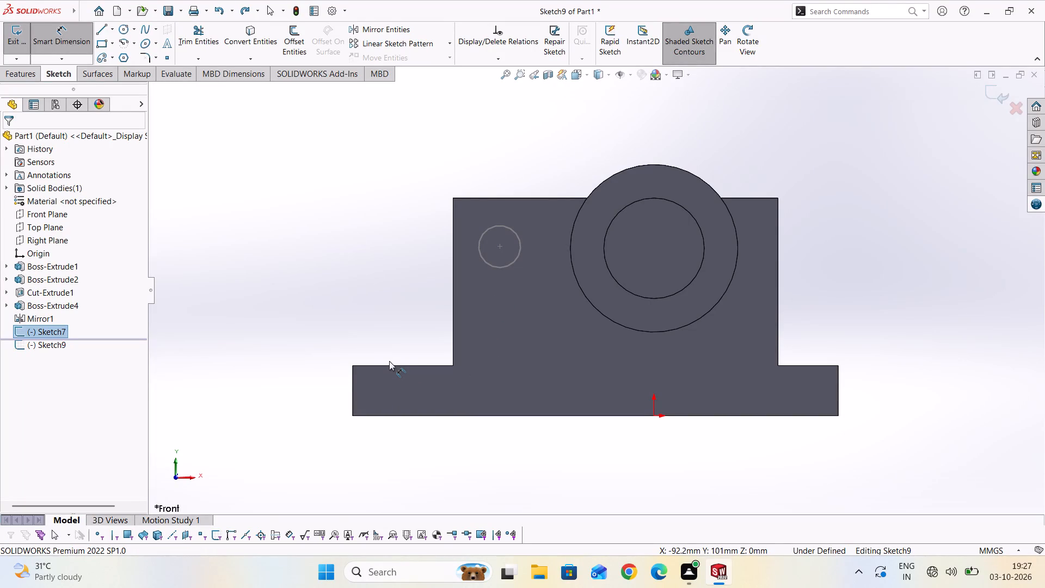
Undo the new Front Plane sketch, then the 25 mm dimension and the circle in the cross-hole sketch.
key("ctrl+z")
key("ctrl+z")
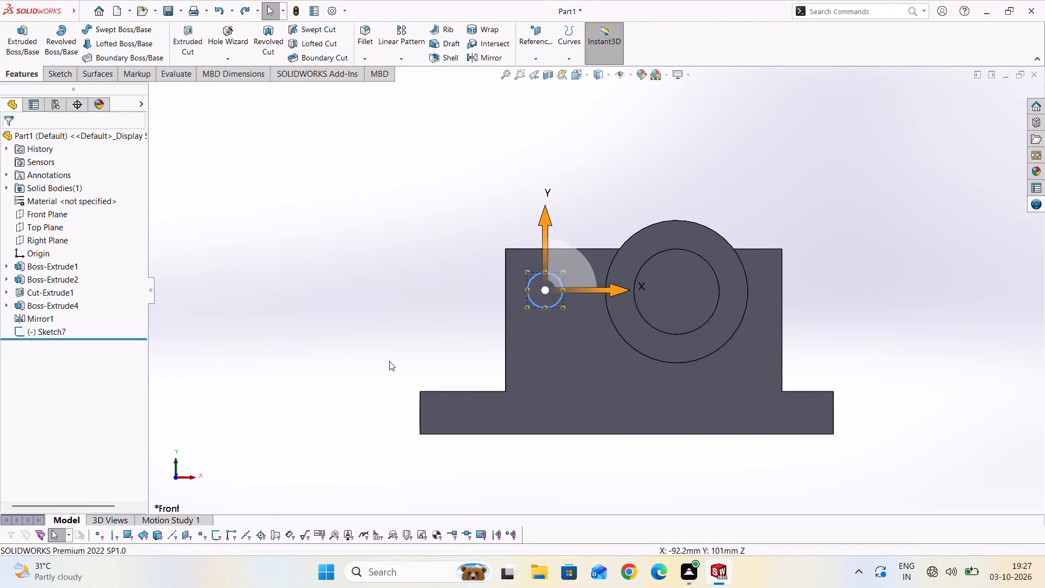
key("ctrl+z")
key("ctrl+z")
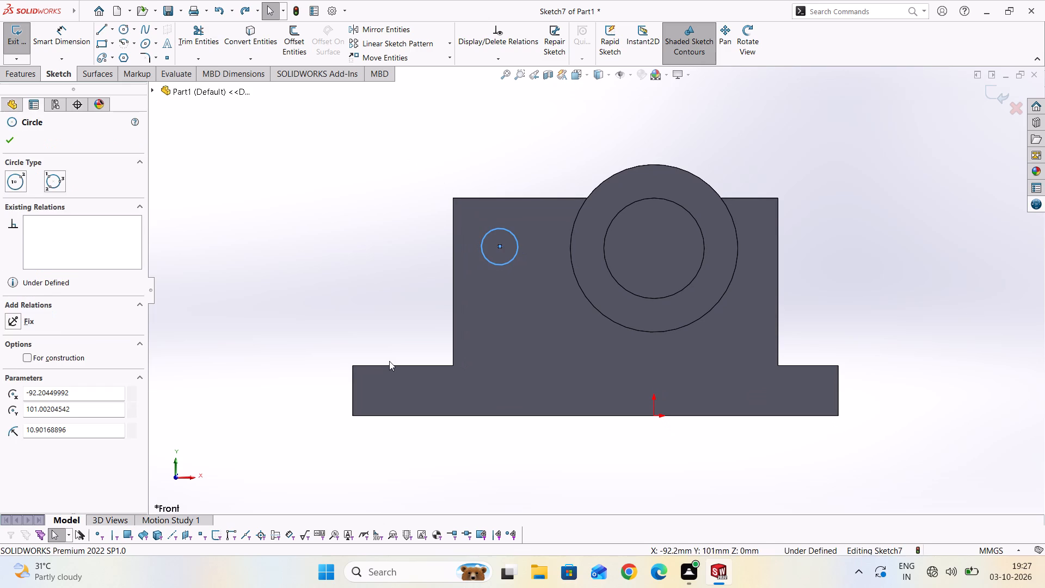
key("ctrl+z")
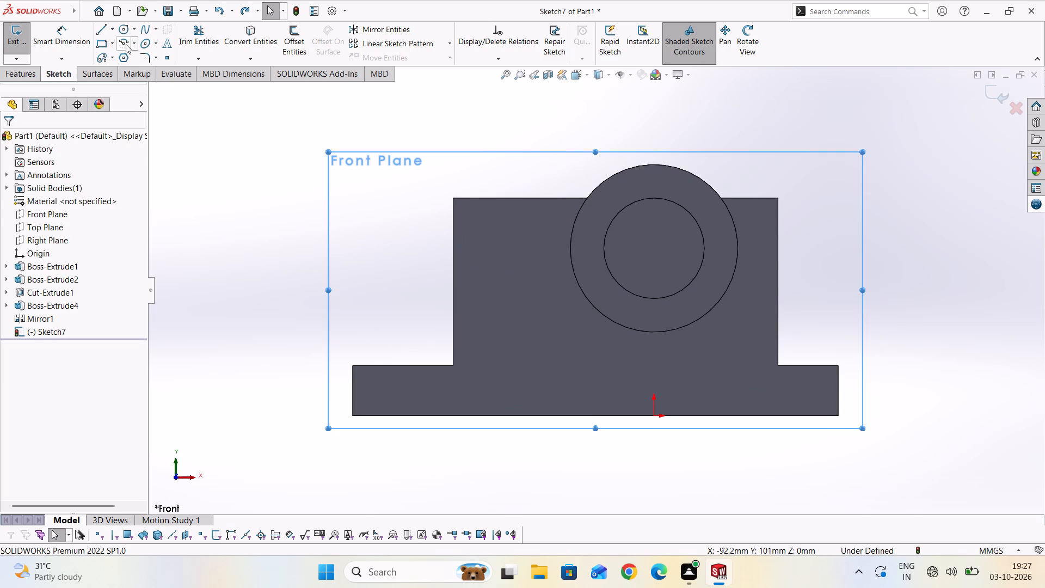
Sketch a 25 mm diameter circle in the Front Plane sketch, centred about 93 mm left of and 103 mm above the origin.
left_click(121, 31)
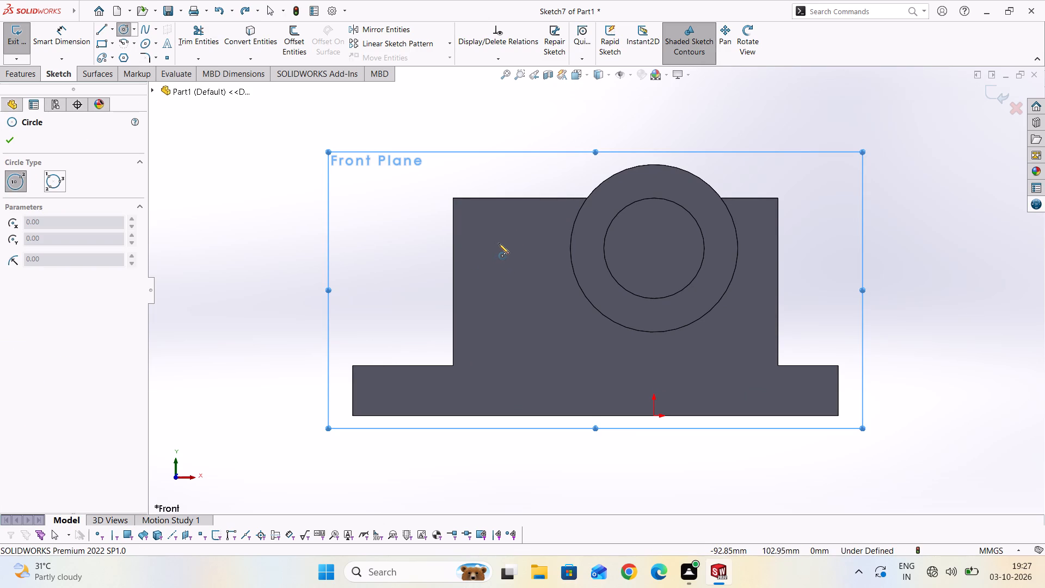
left_click(498, 243)
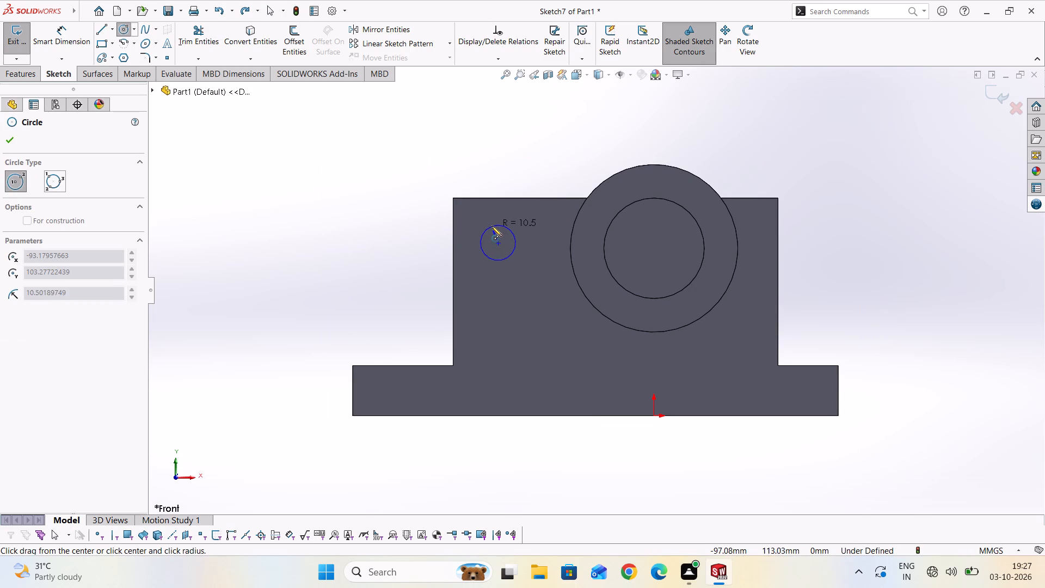
left_click(491, 226)
left_click(57, 35)
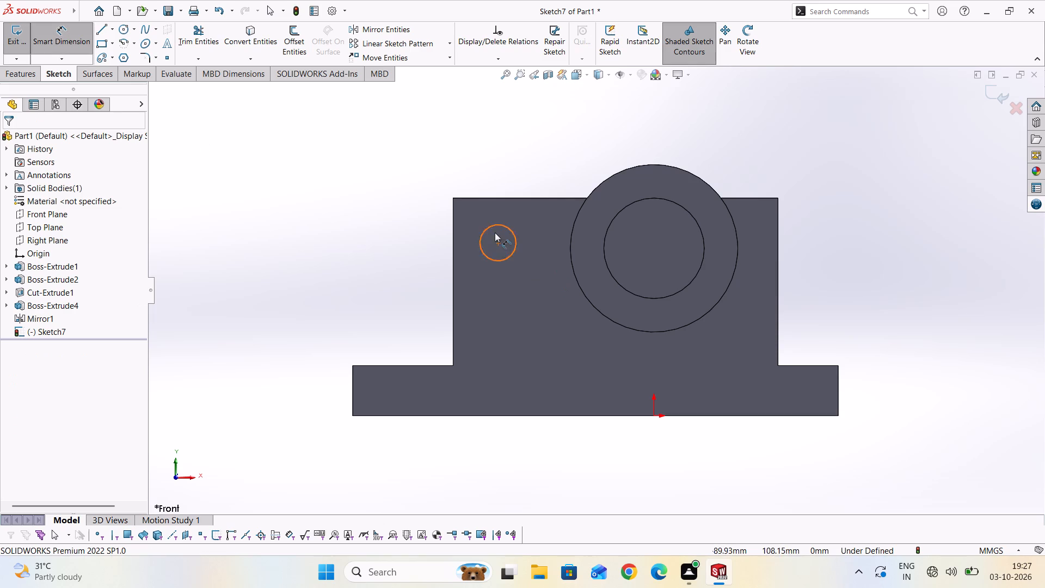
left_click(485, 231)
left_click(365, 152)
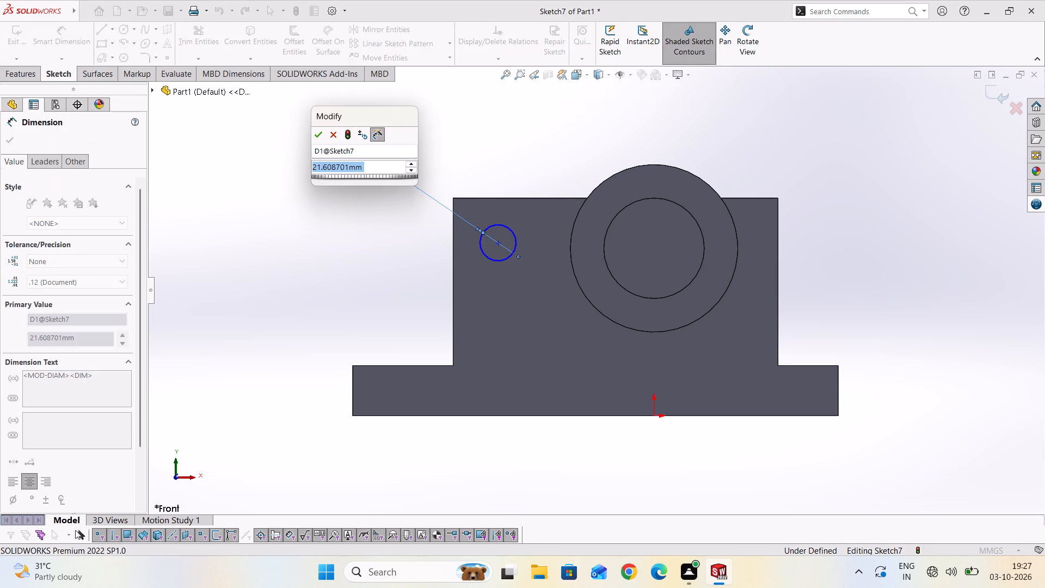
type("25")
key("Return")
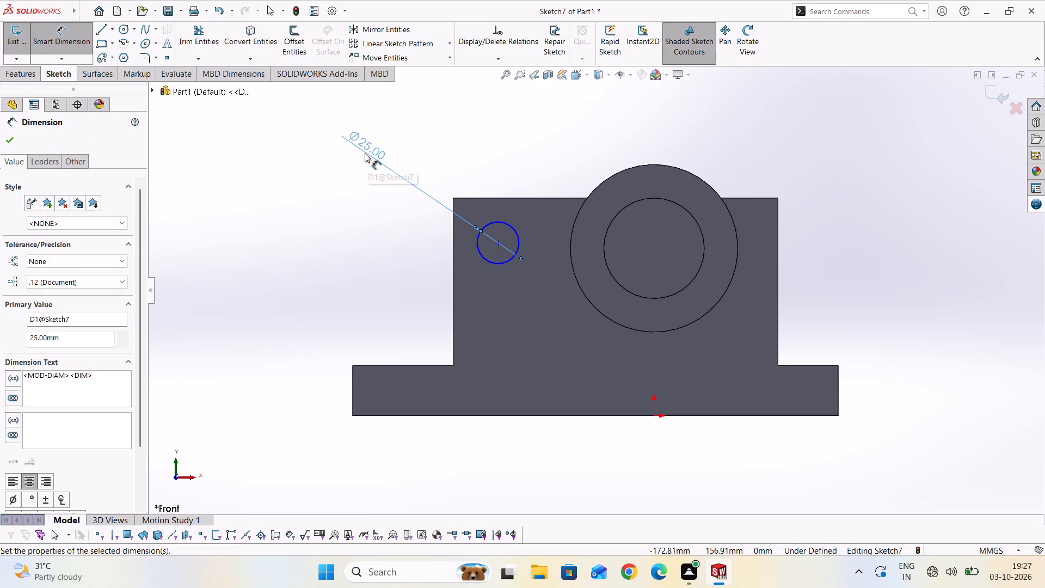
Dimension the circle's centre 100 mm above the bottom edge of the base.
left_click(499, 242)
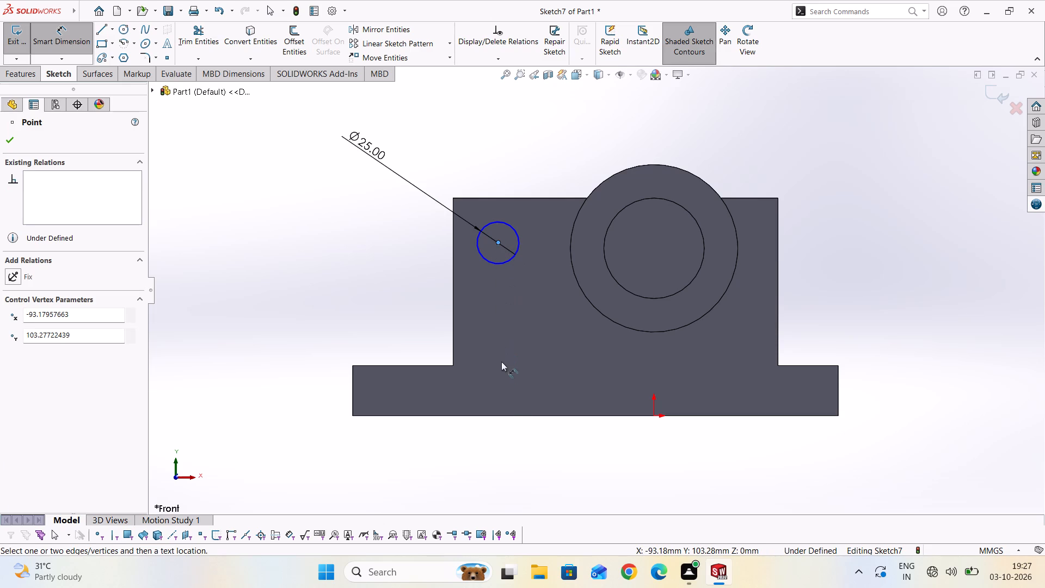
left_click(503, 414)
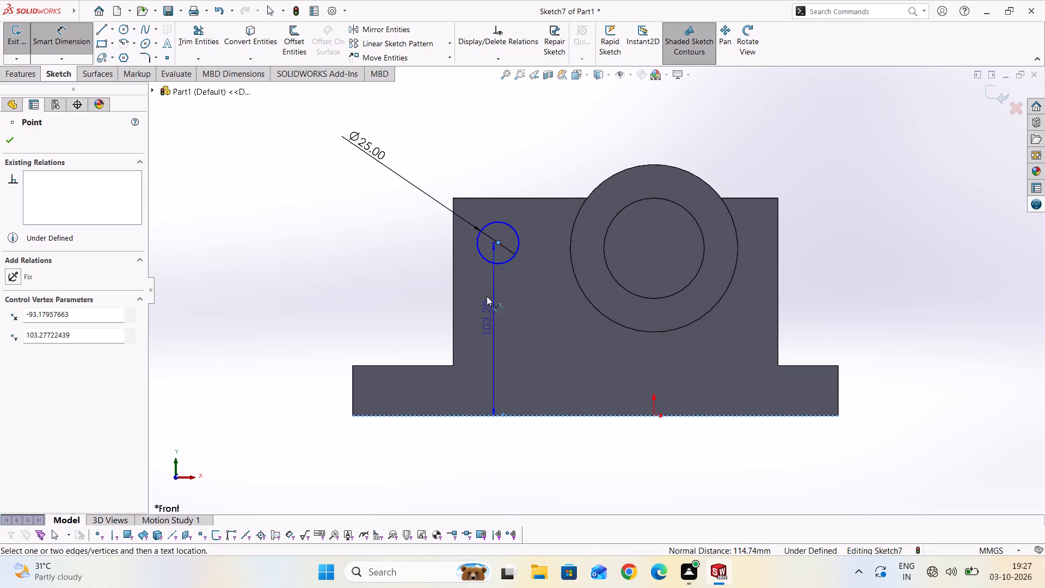
left_click(296, 281)
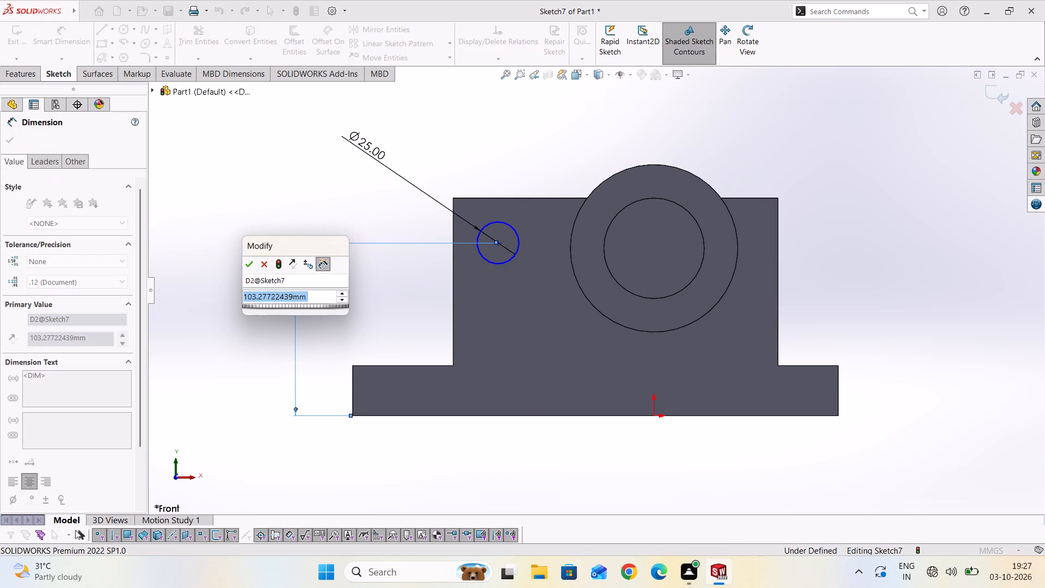
type("100")
key("Return")
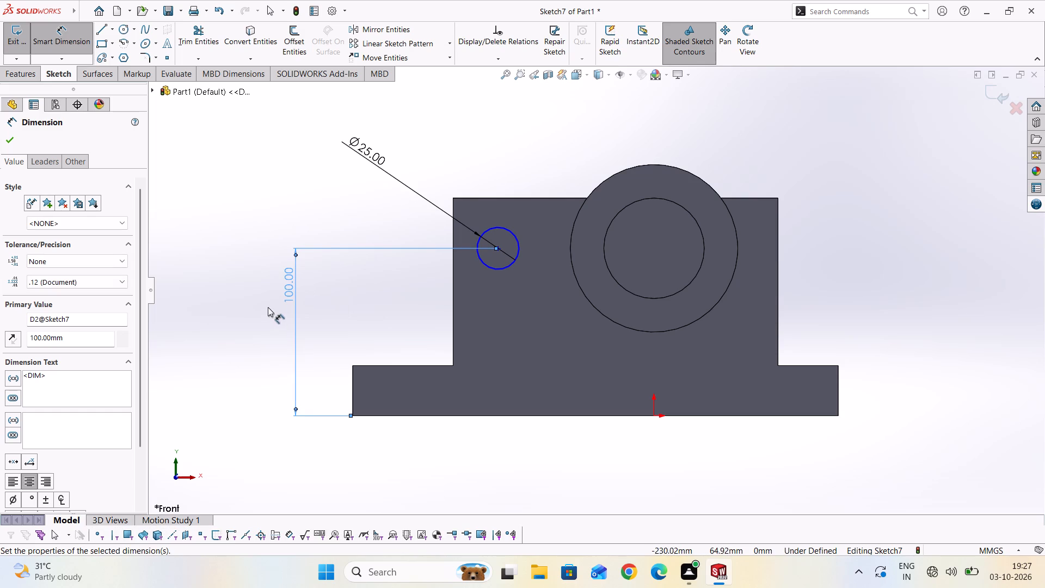
left_click(8, 142)
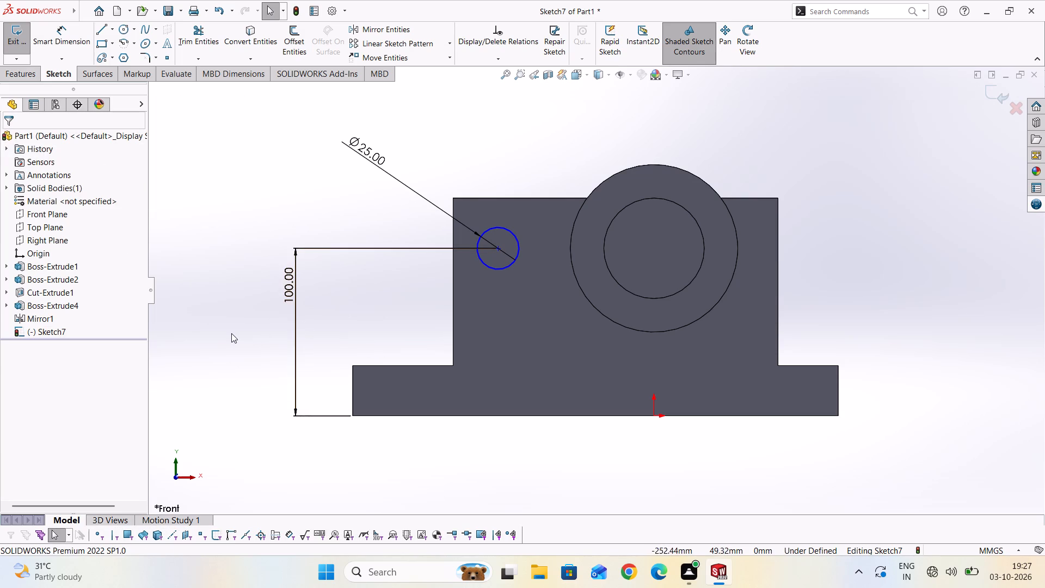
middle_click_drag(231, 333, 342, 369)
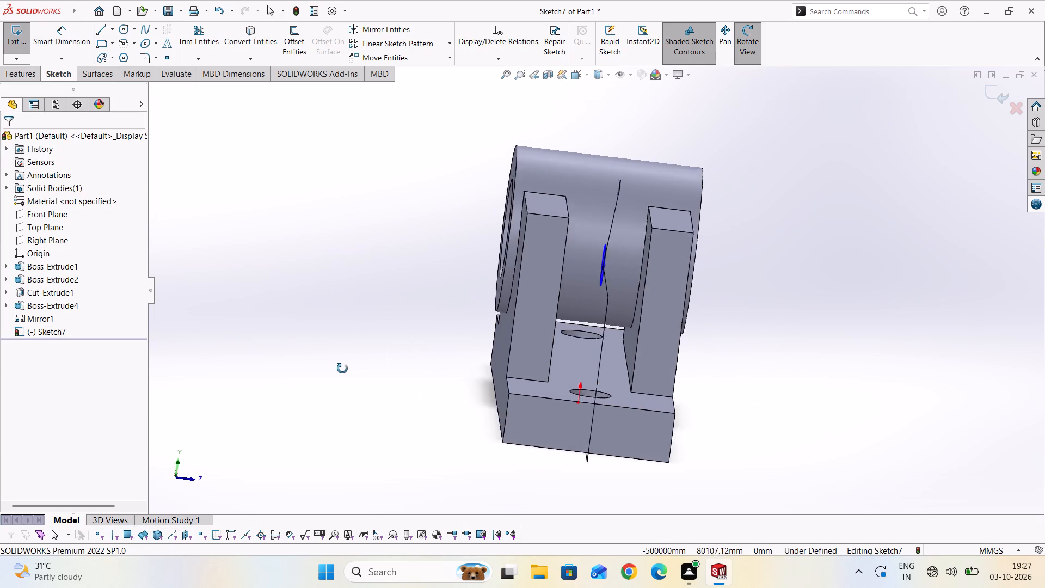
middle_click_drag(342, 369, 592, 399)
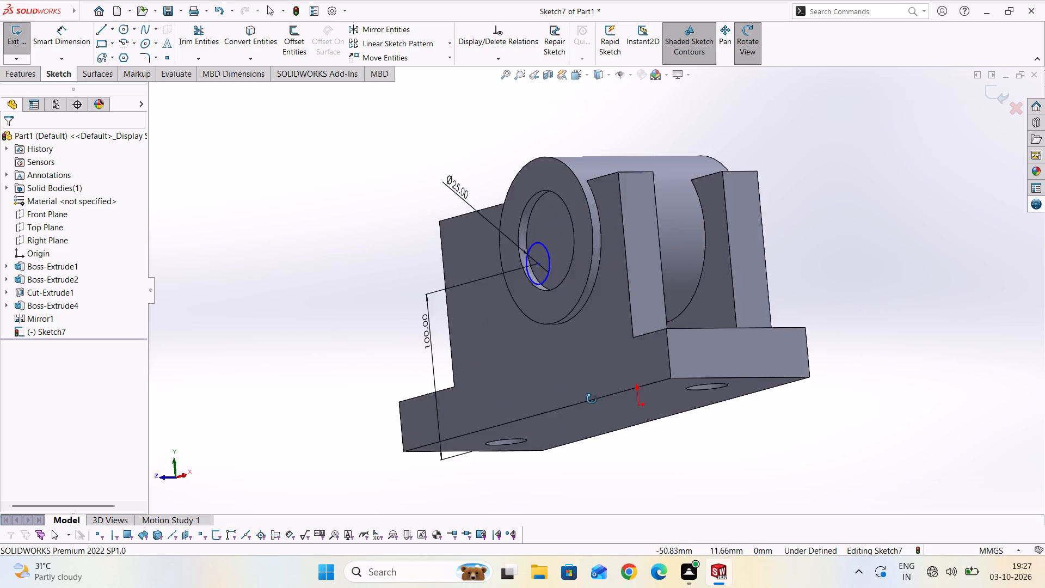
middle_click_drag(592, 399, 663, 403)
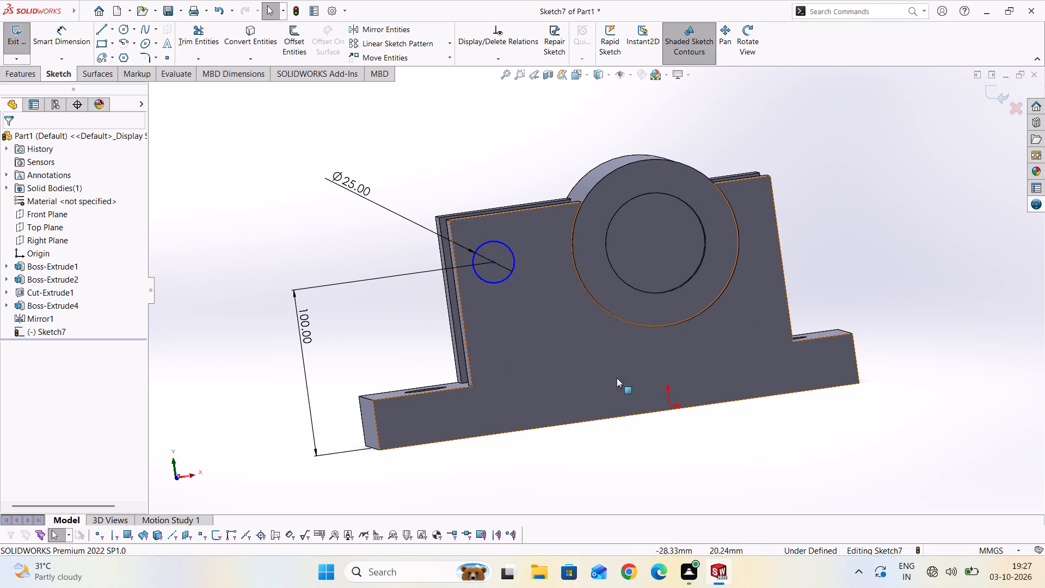
Cut-extrude the 25 mm circle 130 mm from the mid plane through both support blocks.
scroll(586, 307, "up", 1)
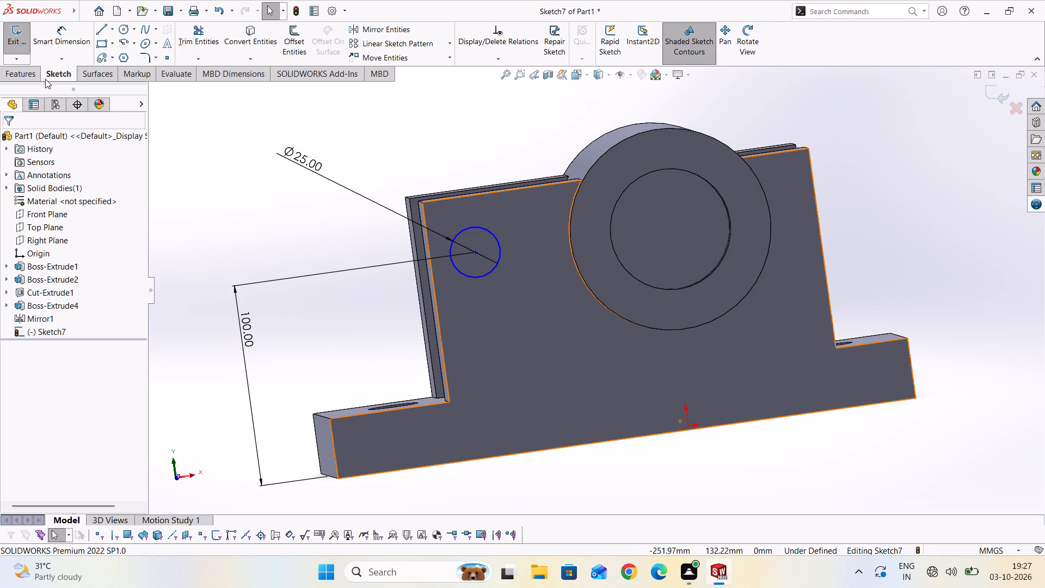
left_click(32, 71)
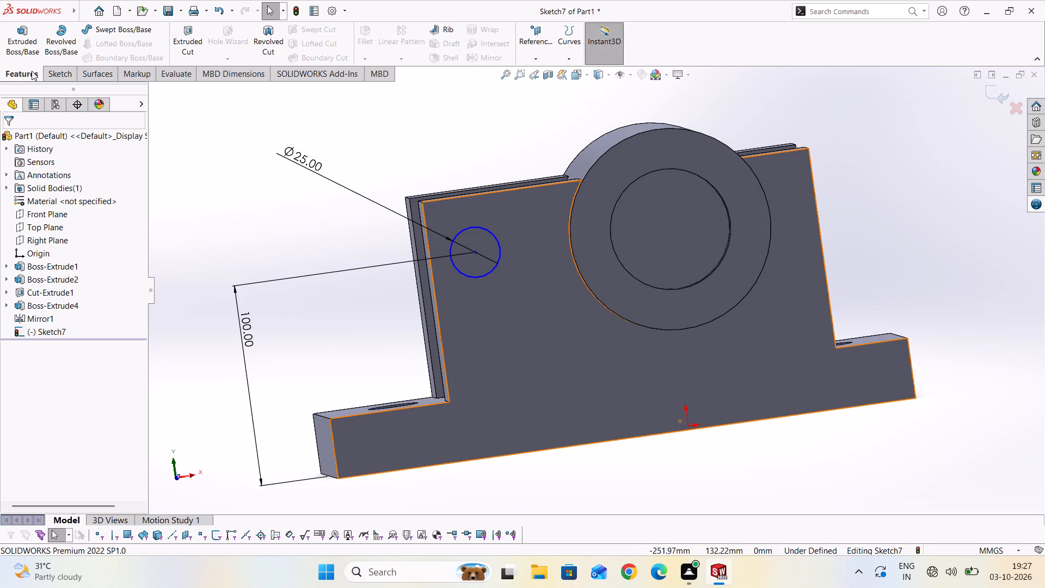
left_click(196, 56)
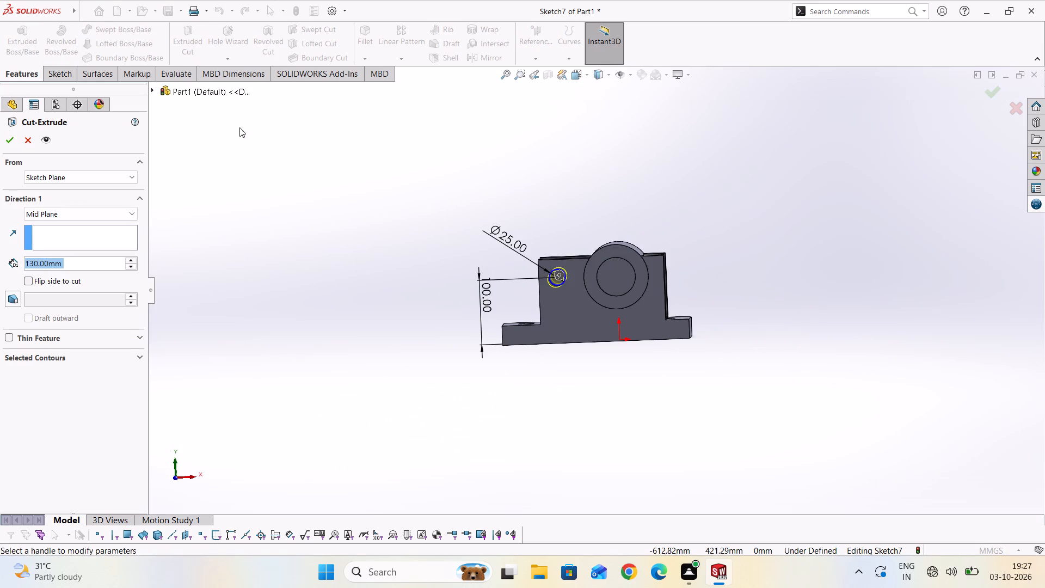
middle_click_drag(213, 338, 286, 369)
middle_click_drag(313, 376, 322, 381)
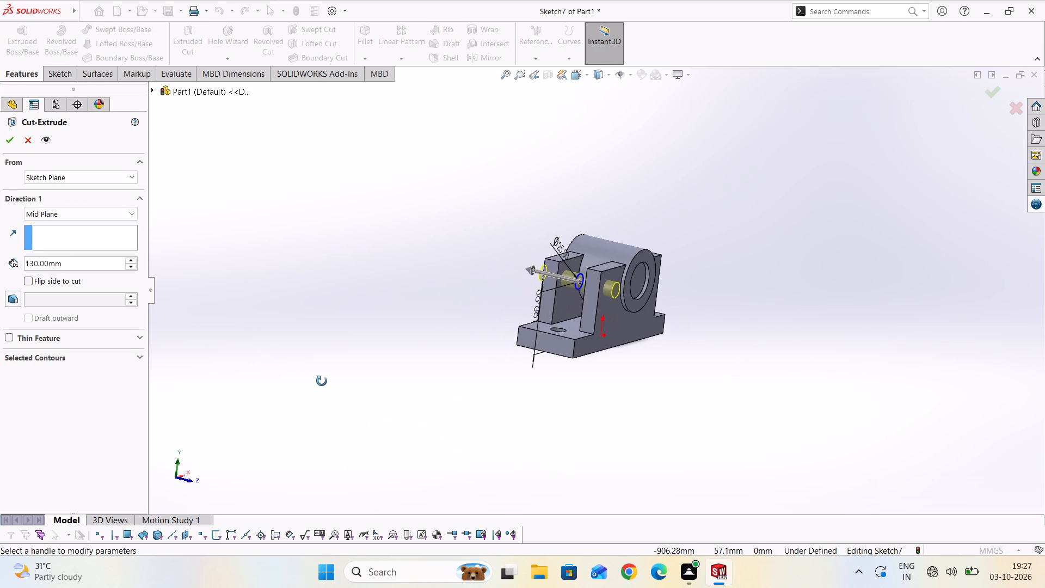
middle_click_drag(322, 381, 328, 382)
middle_click(333, 385)
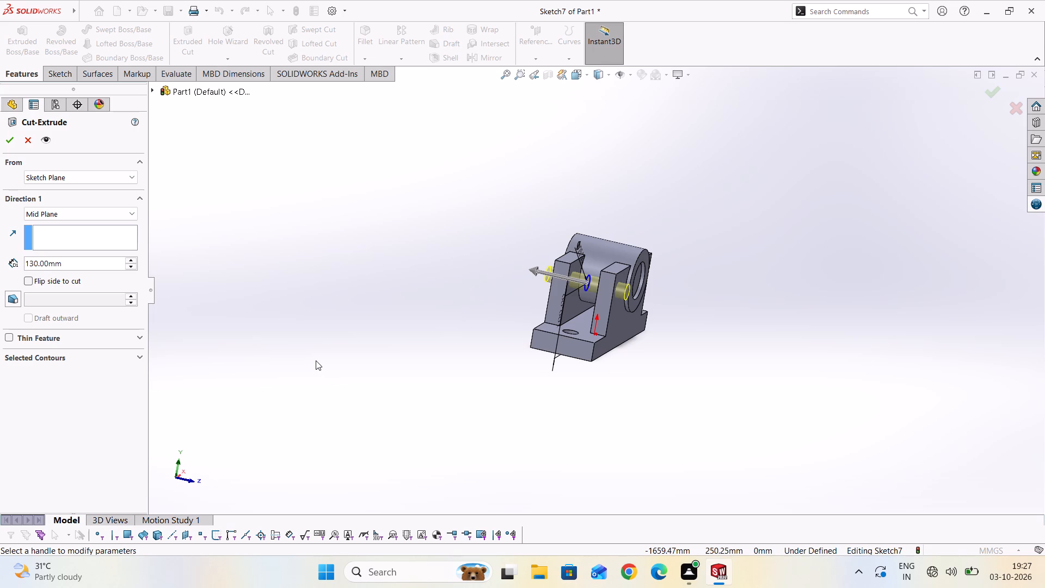
left_click(13, 143)
Examine the new 25 mm cross-hole through the support blocks from several angles.
scroll(261, 325, "down", 4)
middle_click_drag(683, 347, 683, 348)
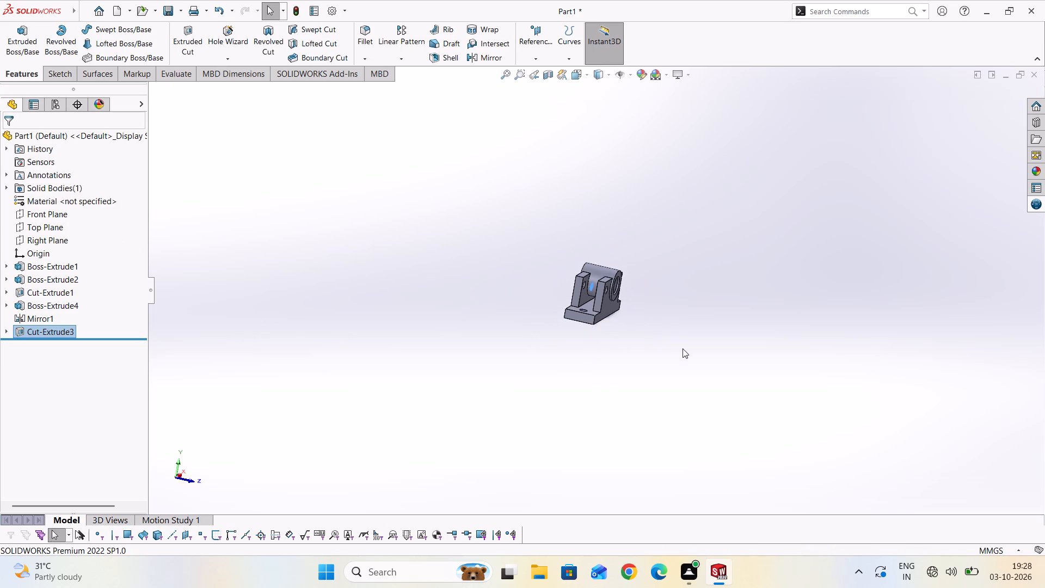
middle_click_drag(683, 348, 575, 346)
scroll(575, 293, "up", 9)
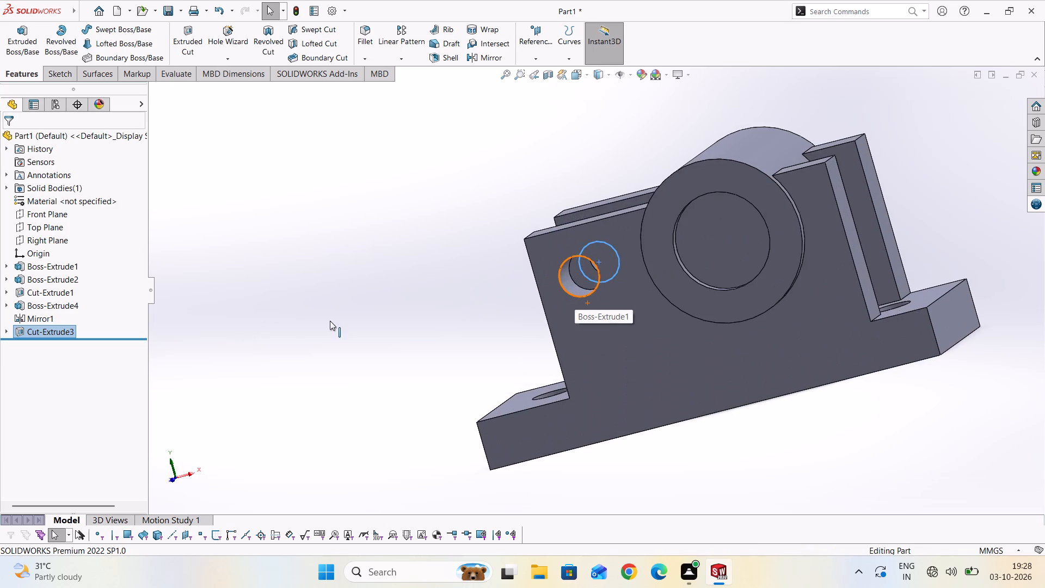
middle_click_drag(330, 321, 346, 291)
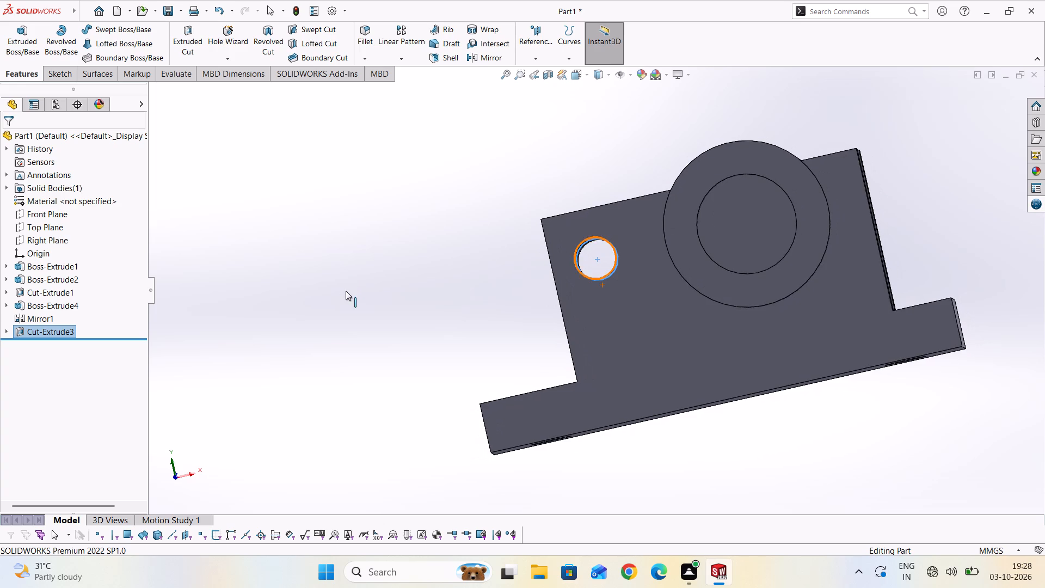
scroll(617, 297, "up", 5)
scroll(613, 297, "down", 3)
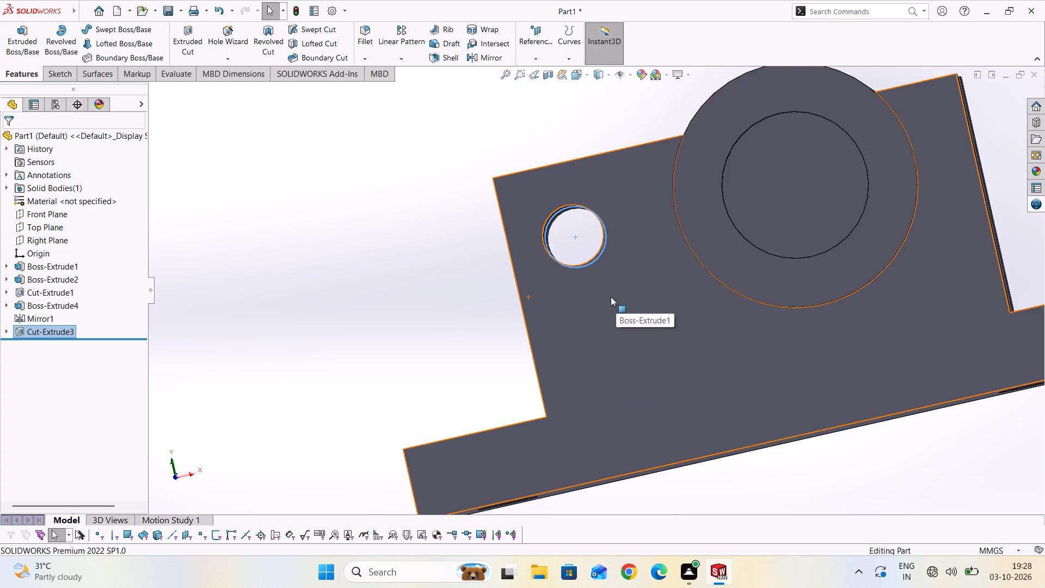
scroll(611, 297, "down", 8)
middle_click_drag(463, 293, 476, 295)
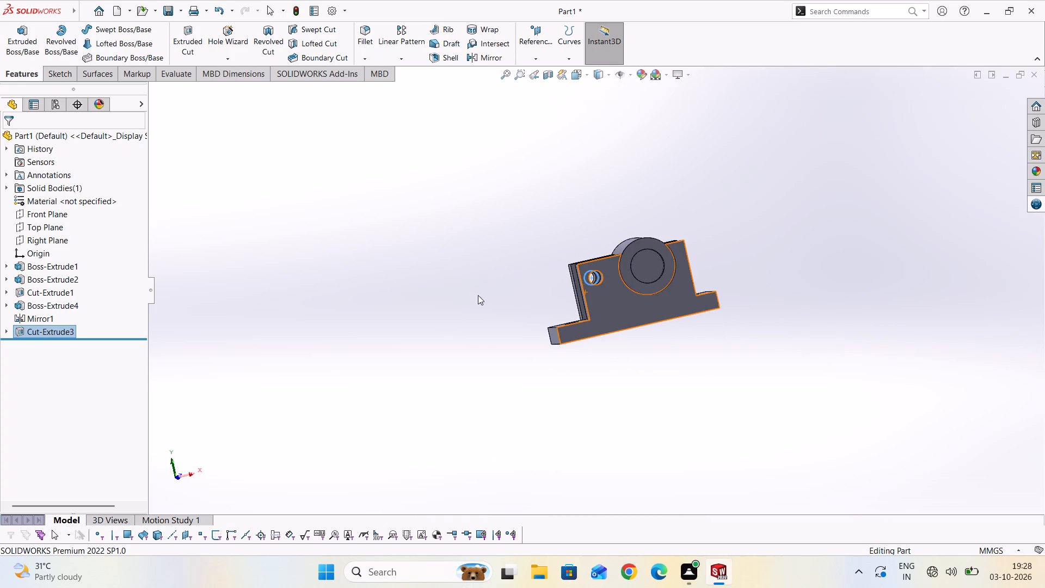
scroll(601, 292, "up", 2)
middle_click_drag(651, 375, 629, 374)
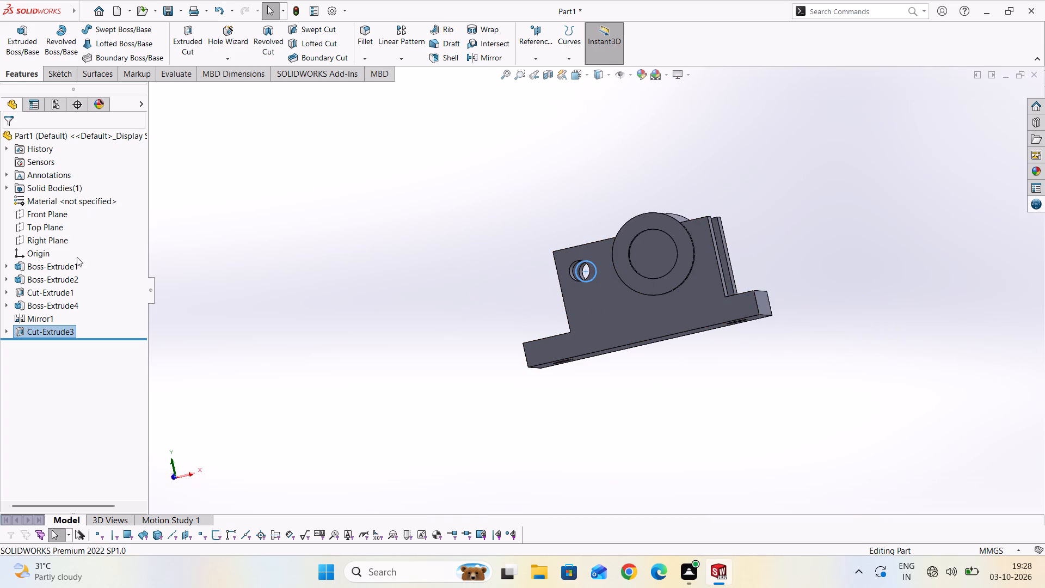
Start a new sketch on the Front Plane.
right_click(58, 216)
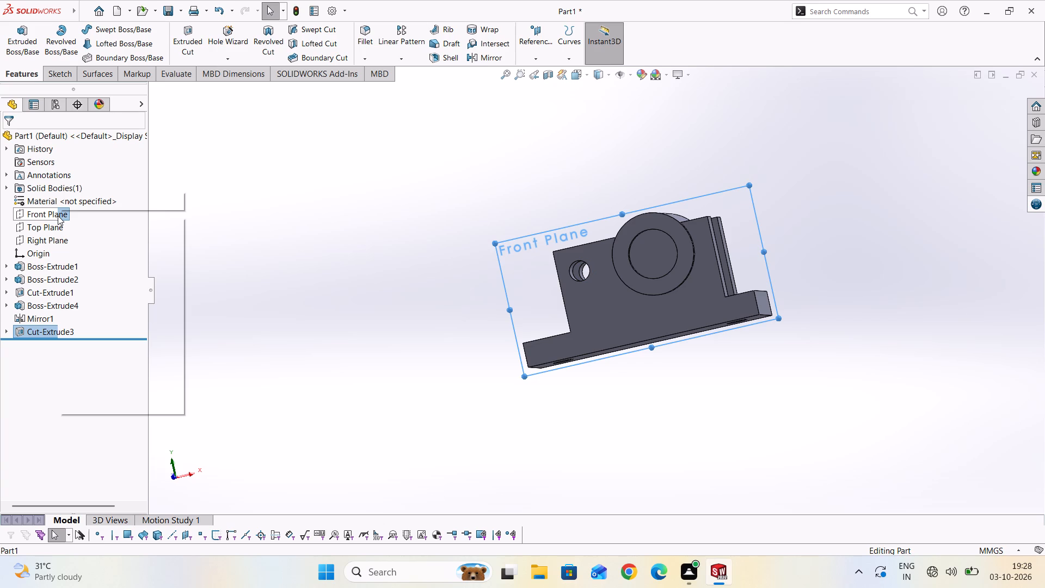
left_click(72, 198)
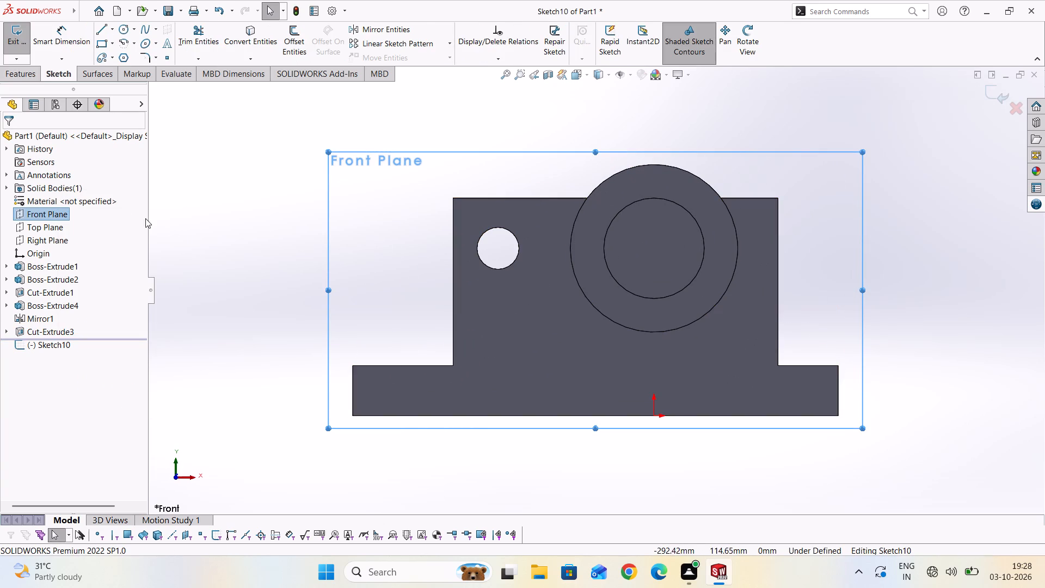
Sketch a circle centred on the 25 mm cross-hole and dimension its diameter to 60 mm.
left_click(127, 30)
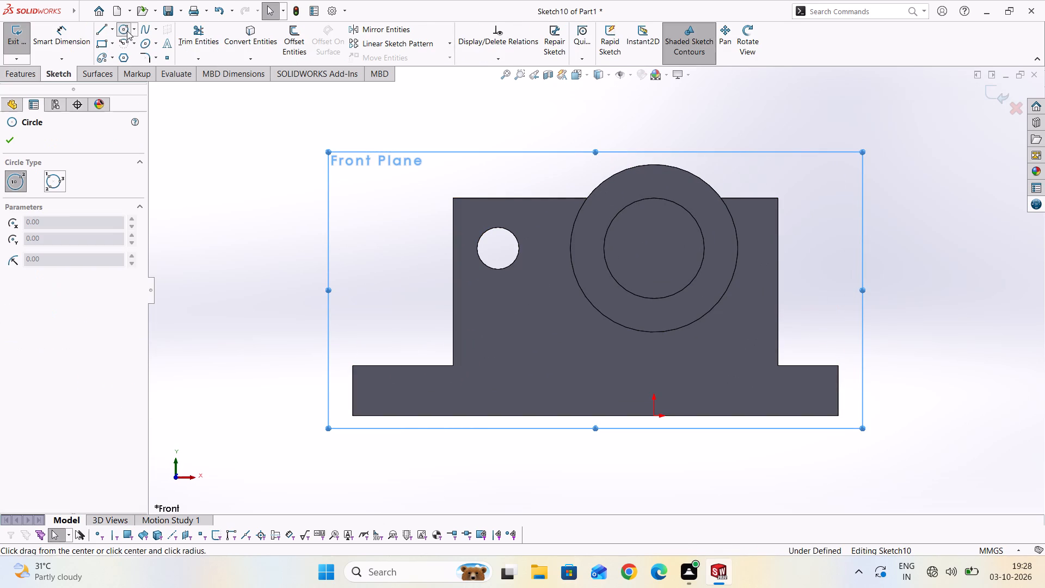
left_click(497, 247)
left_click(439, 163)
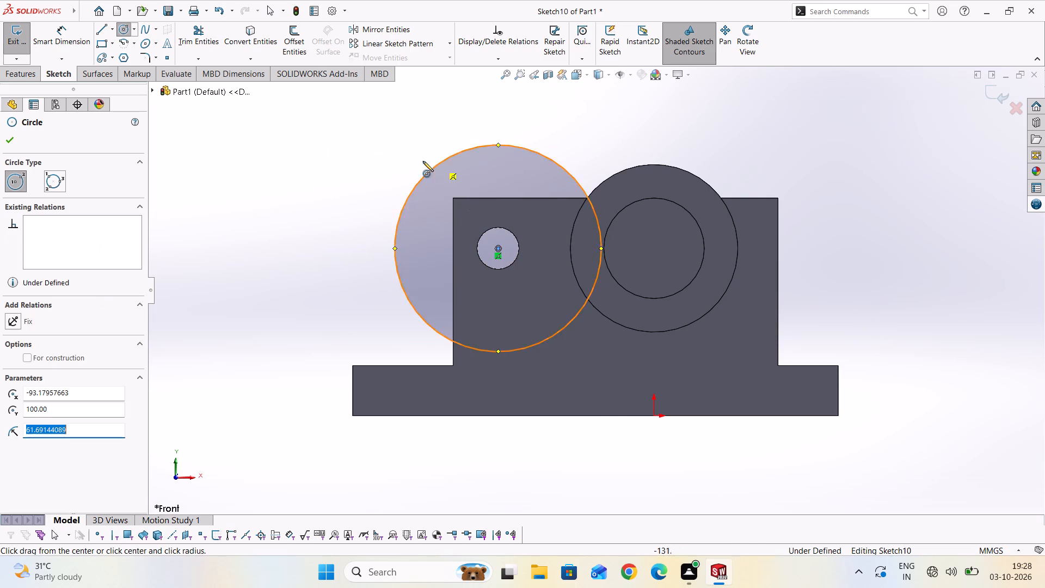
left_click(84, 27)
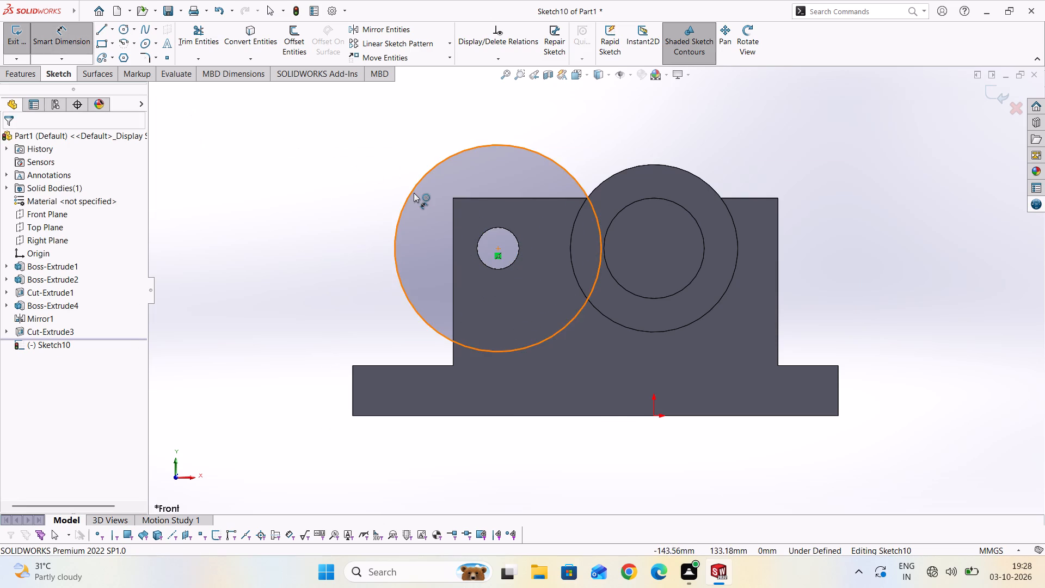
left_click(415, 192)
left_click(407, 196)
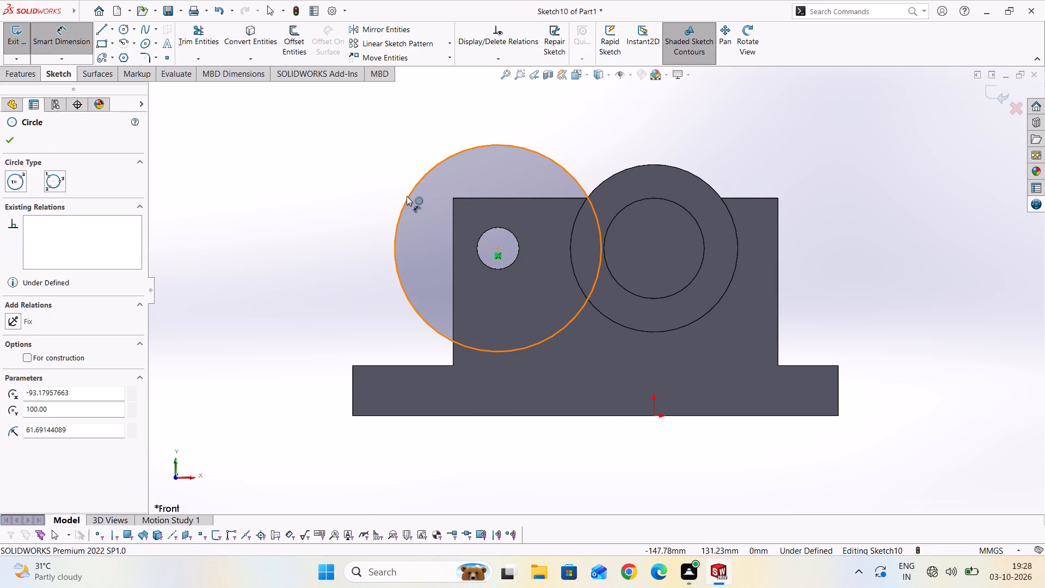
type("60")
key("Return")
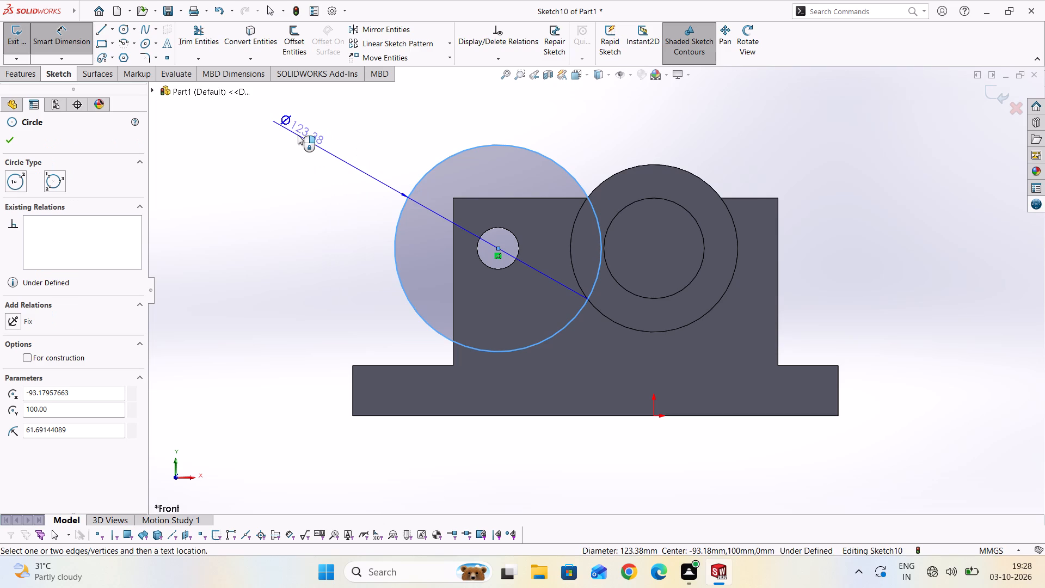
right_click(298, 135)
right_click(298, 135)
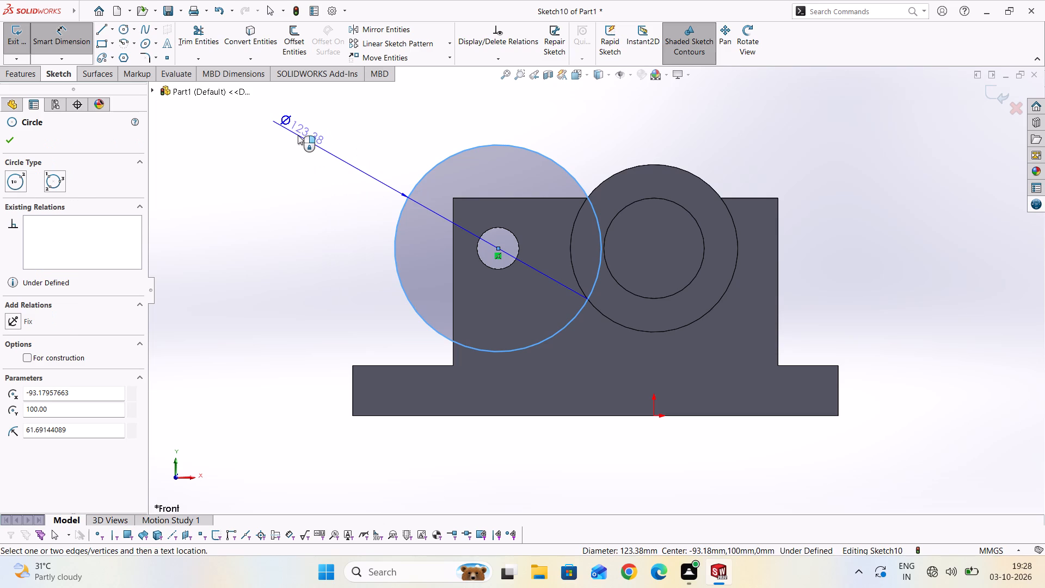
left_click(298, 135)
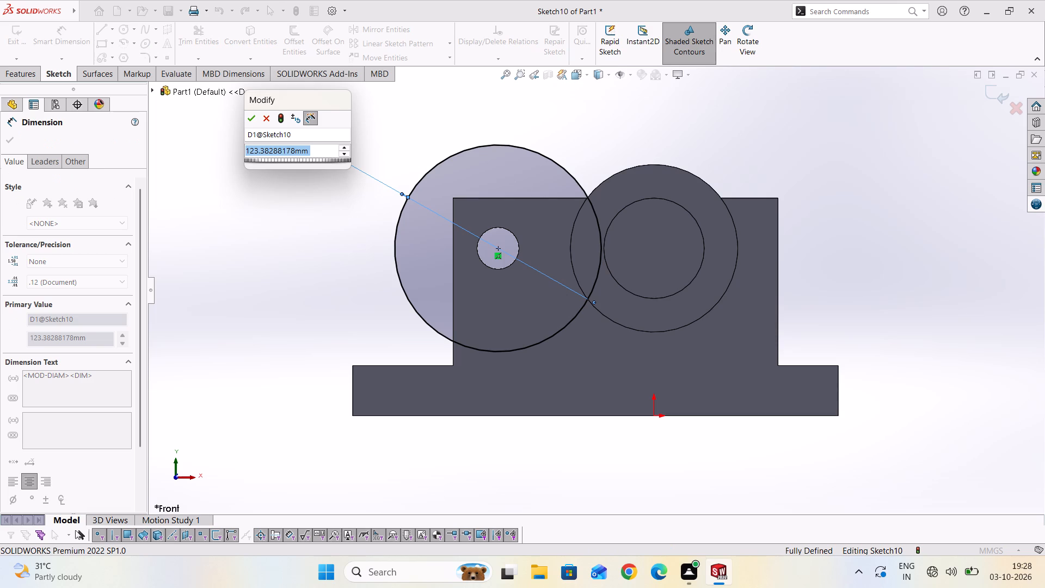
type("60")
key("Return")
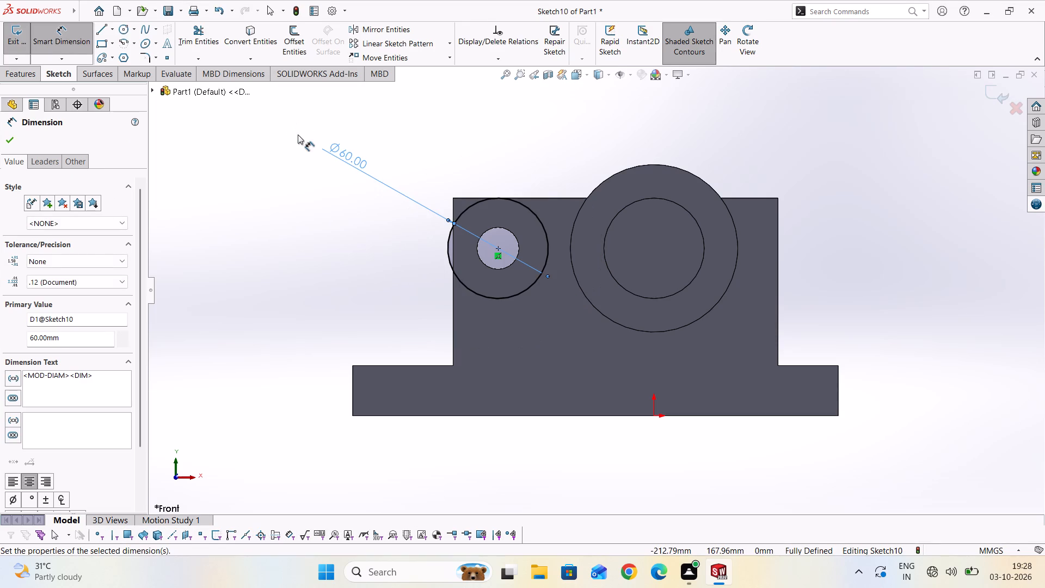
Examine how the 60 mm circle lines up with the support block's top edge and its position between the blocks.
scroll(522, 221, "up", 3)
scroll(459, 202, "up", 2)
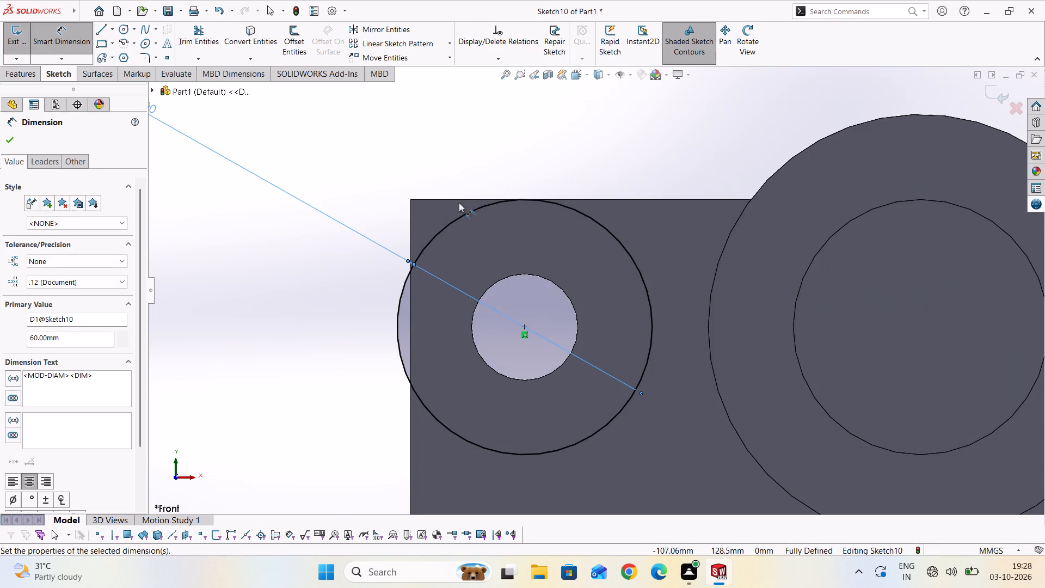
scroll(459, 207, "up", 3)
scroll(586, 218, "up", 3)
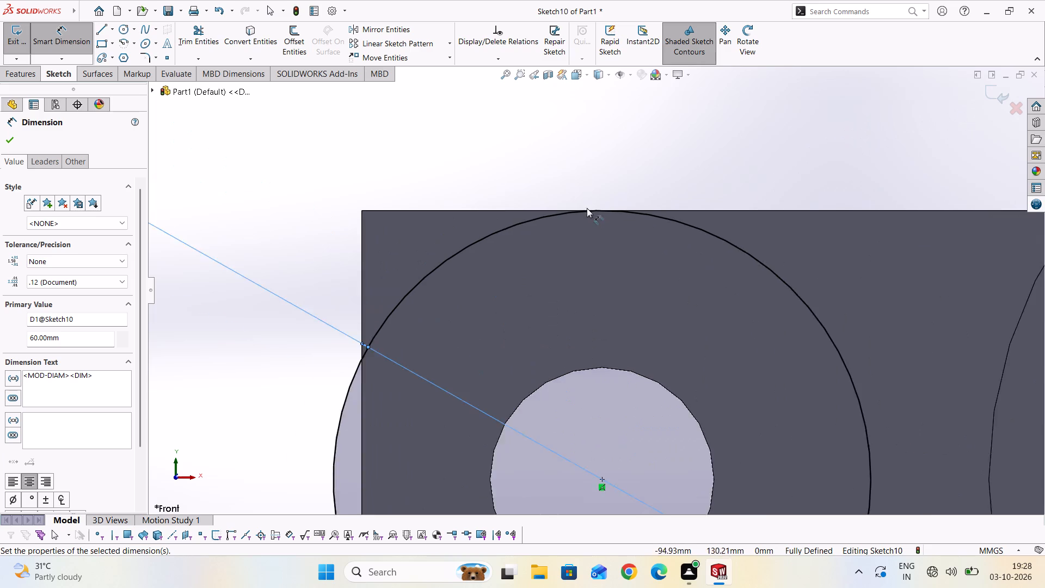
scroll(599, 206, "up", 6)
scroll(606, 250, "up", 6)
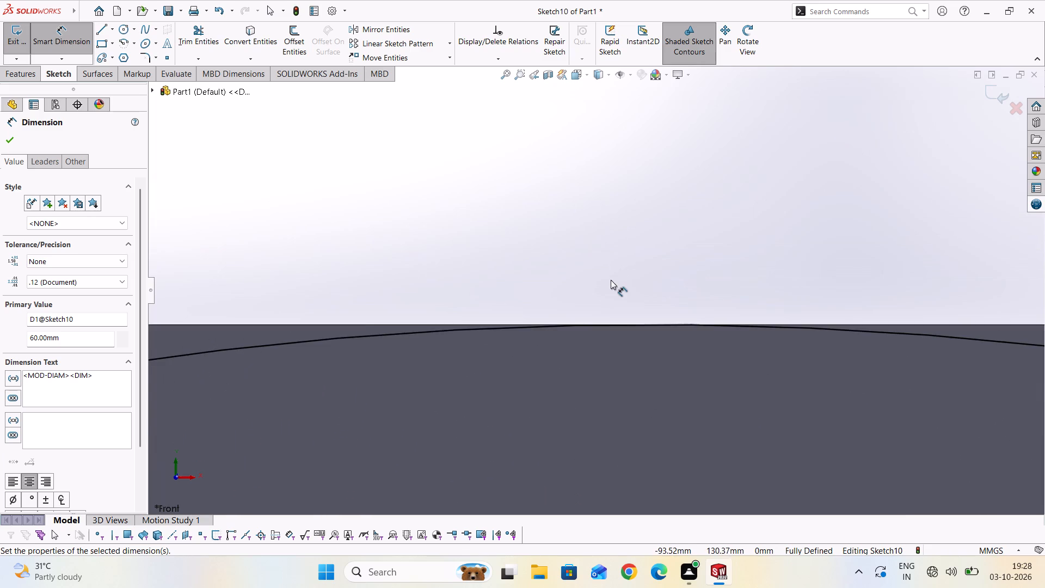
scroll(611, 280, "up", 2)
scroll(630, 331, "up", 5)
scroll(636, 352, "down", 13)
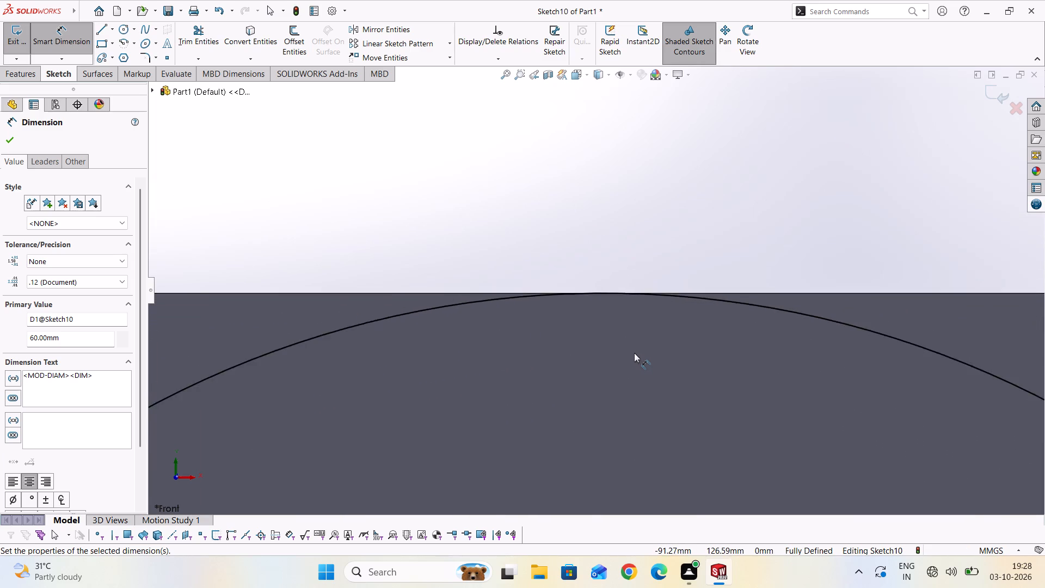
scroll(634, 353, "down", 13)
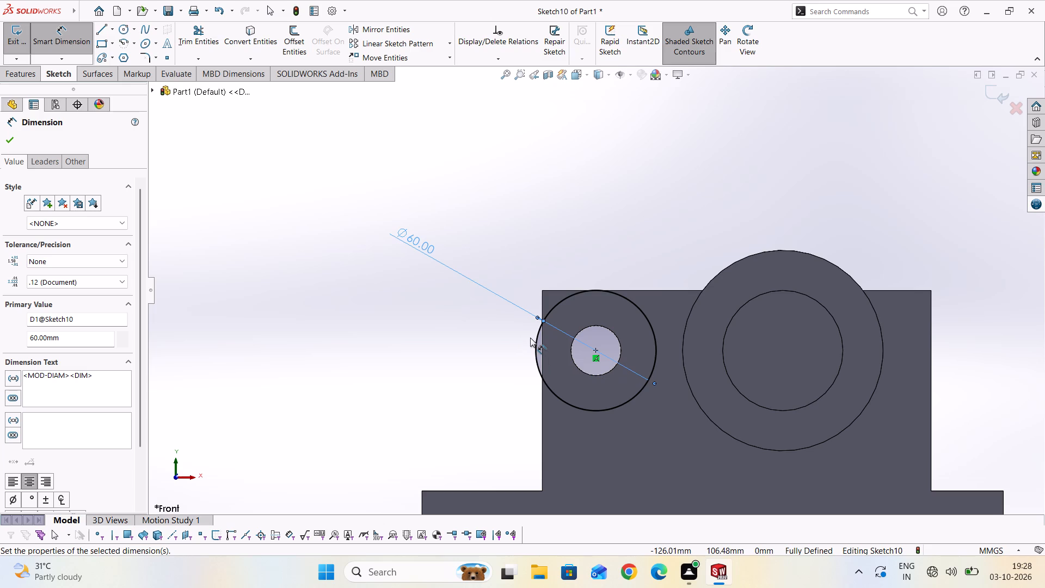
scroll(533, 336, "down", 3)
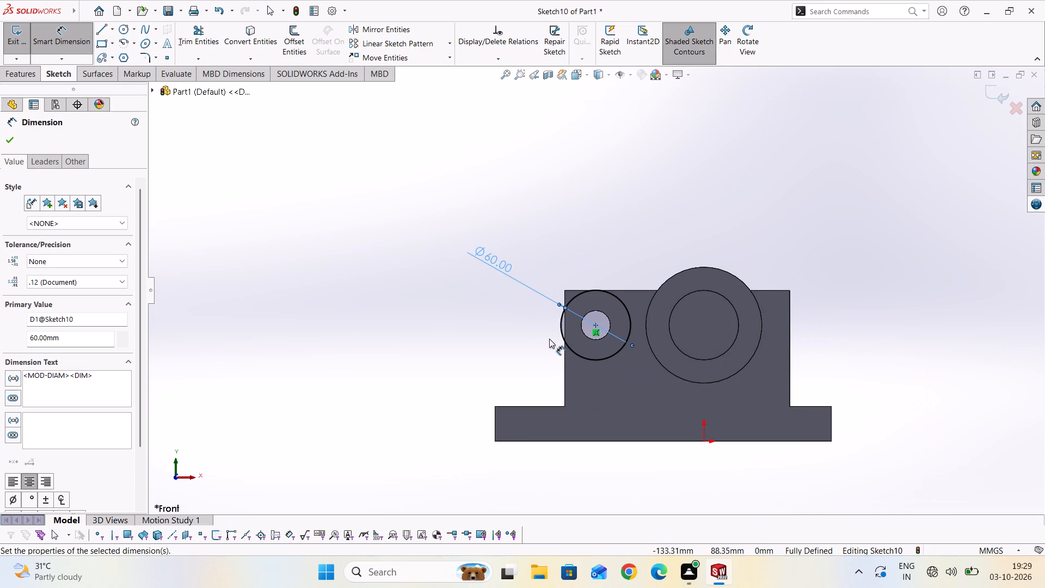
middle_click_drag(507, 375, 628, 371)
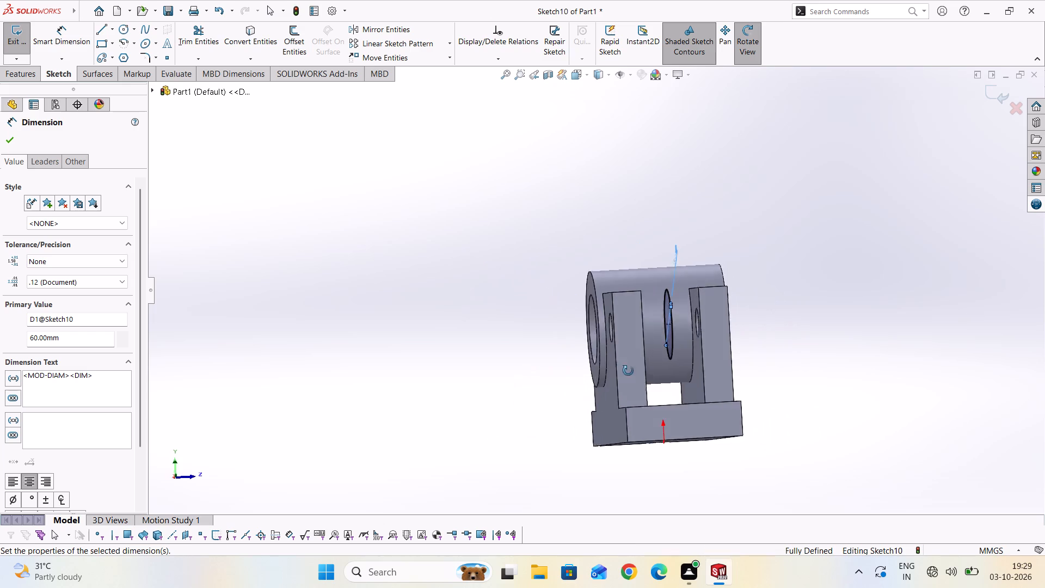
middle_click_drag(628, 371, 513, 381)
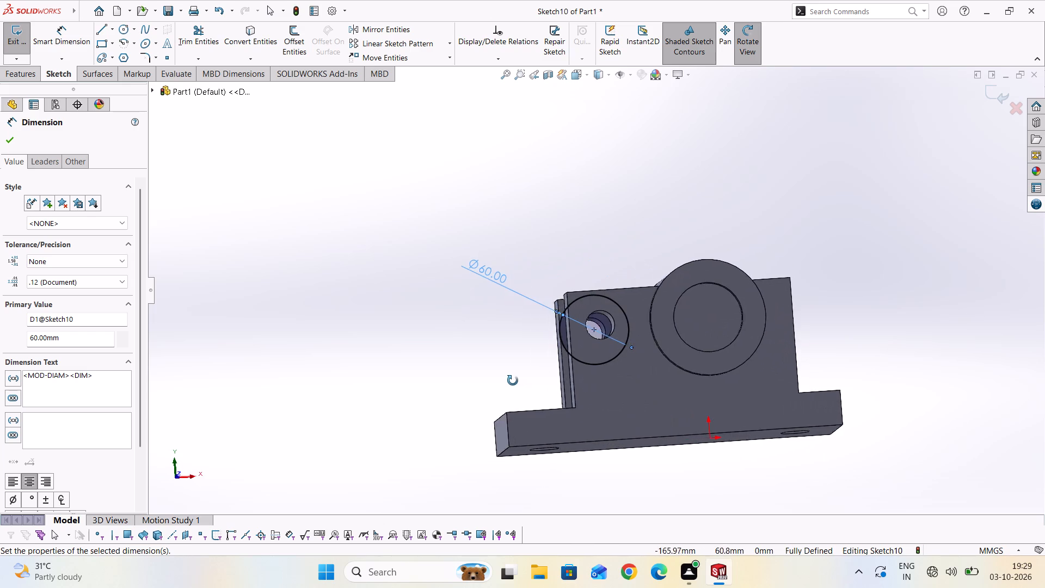
middle_click_drag(513, 381, 506, 398)
scroll(571, 350, "up", 3)
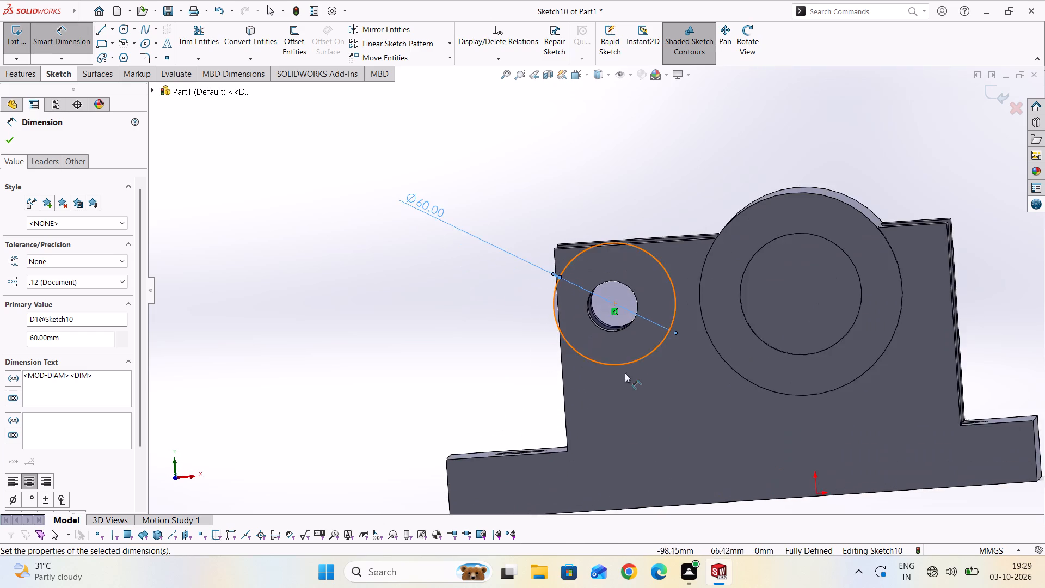
scroll(631, 366, "up", 1)
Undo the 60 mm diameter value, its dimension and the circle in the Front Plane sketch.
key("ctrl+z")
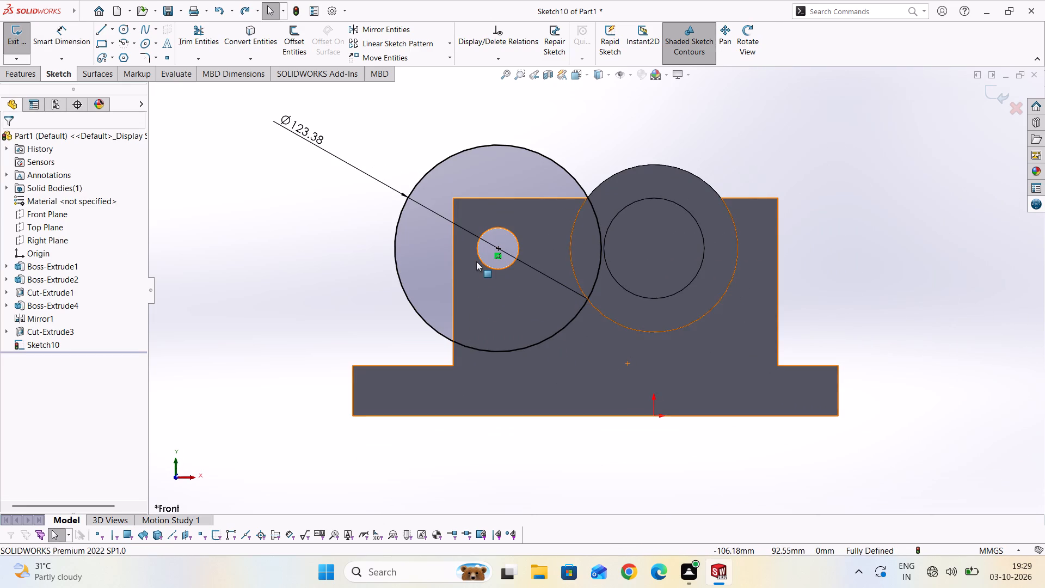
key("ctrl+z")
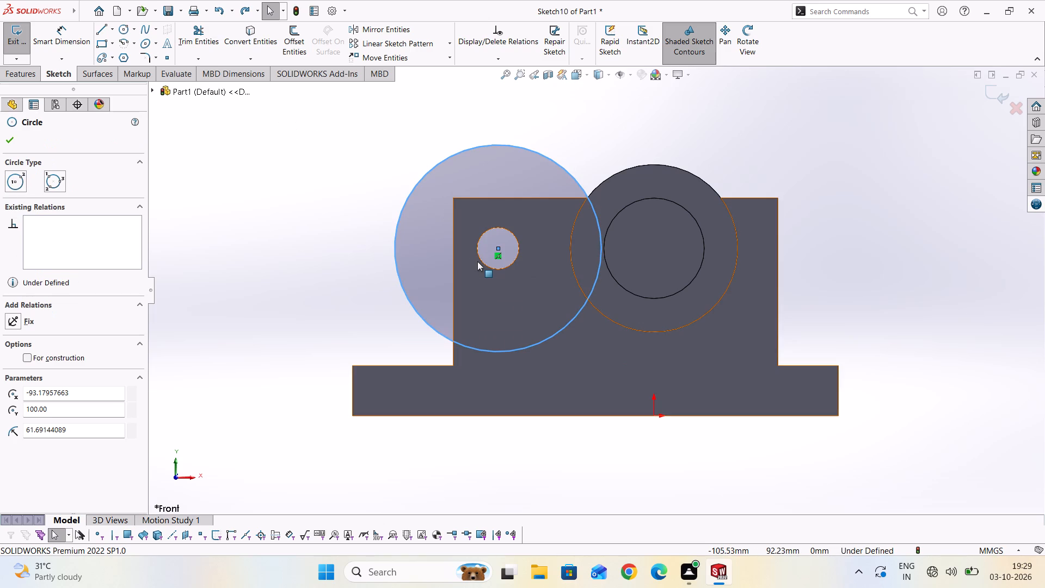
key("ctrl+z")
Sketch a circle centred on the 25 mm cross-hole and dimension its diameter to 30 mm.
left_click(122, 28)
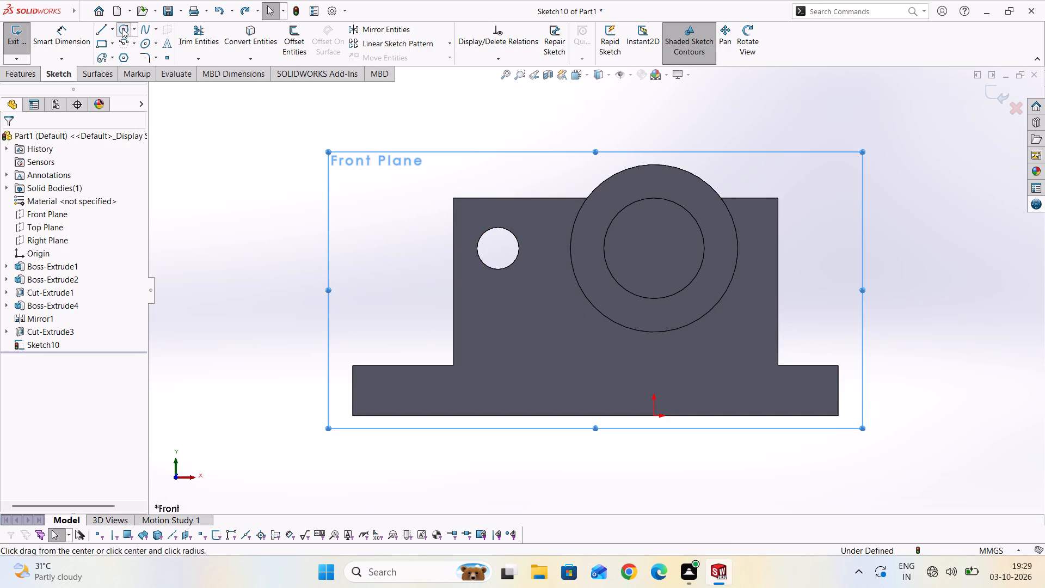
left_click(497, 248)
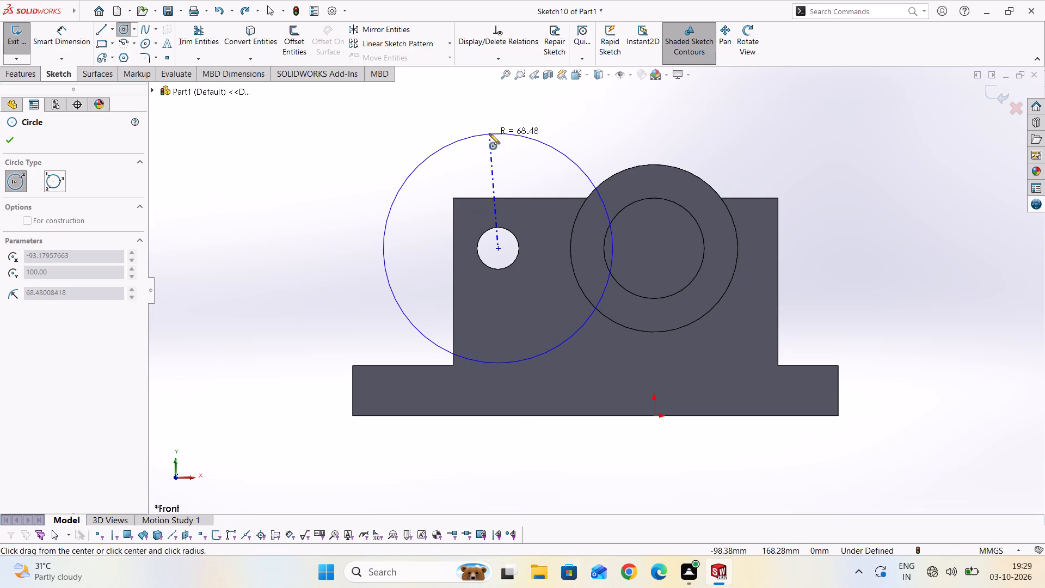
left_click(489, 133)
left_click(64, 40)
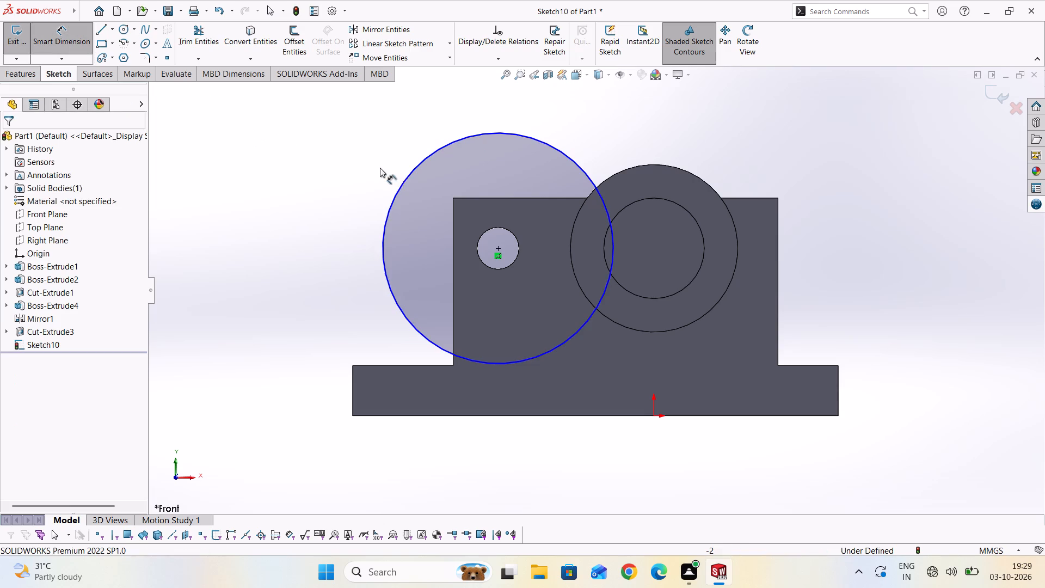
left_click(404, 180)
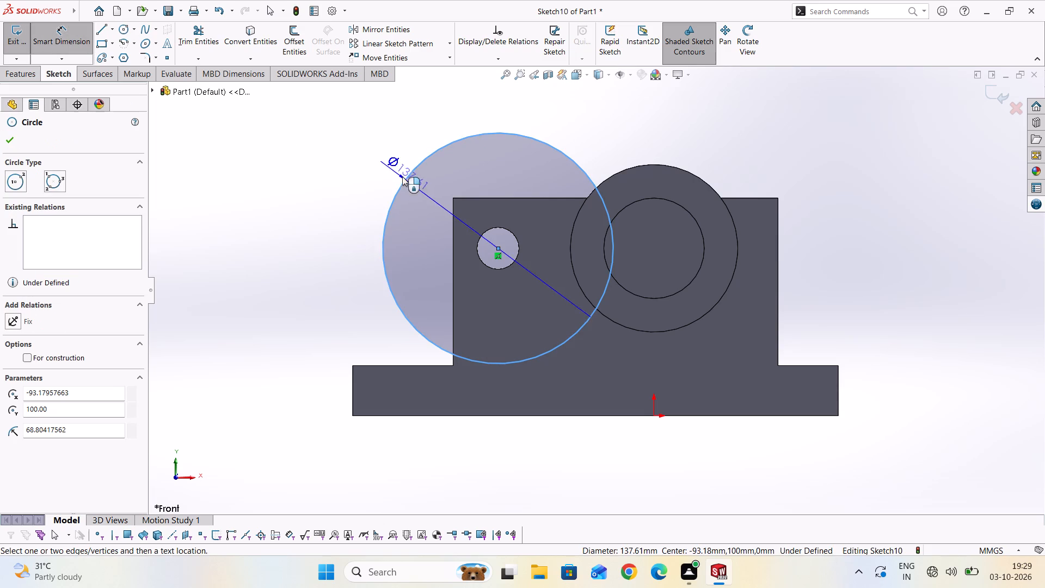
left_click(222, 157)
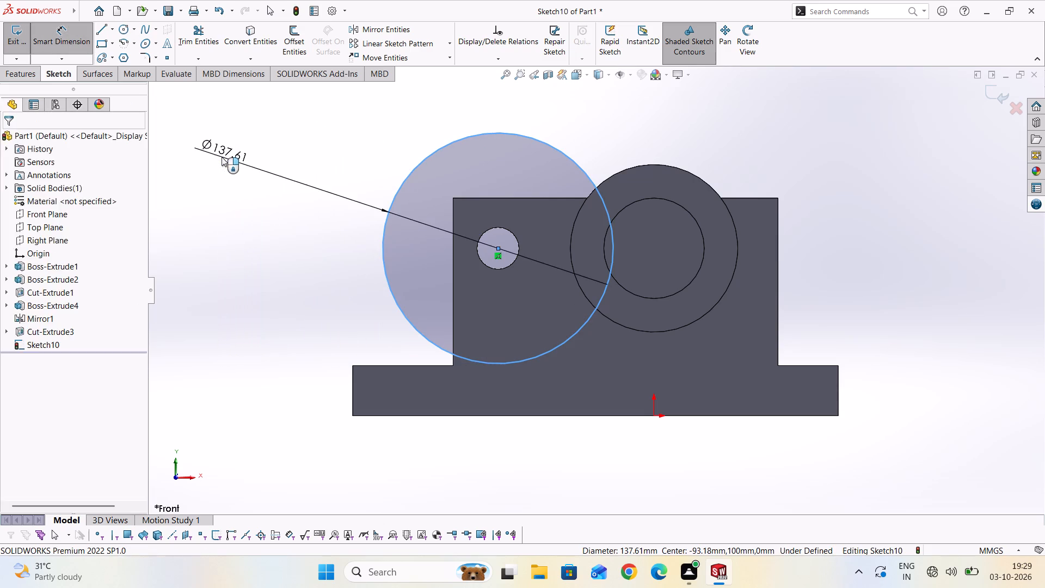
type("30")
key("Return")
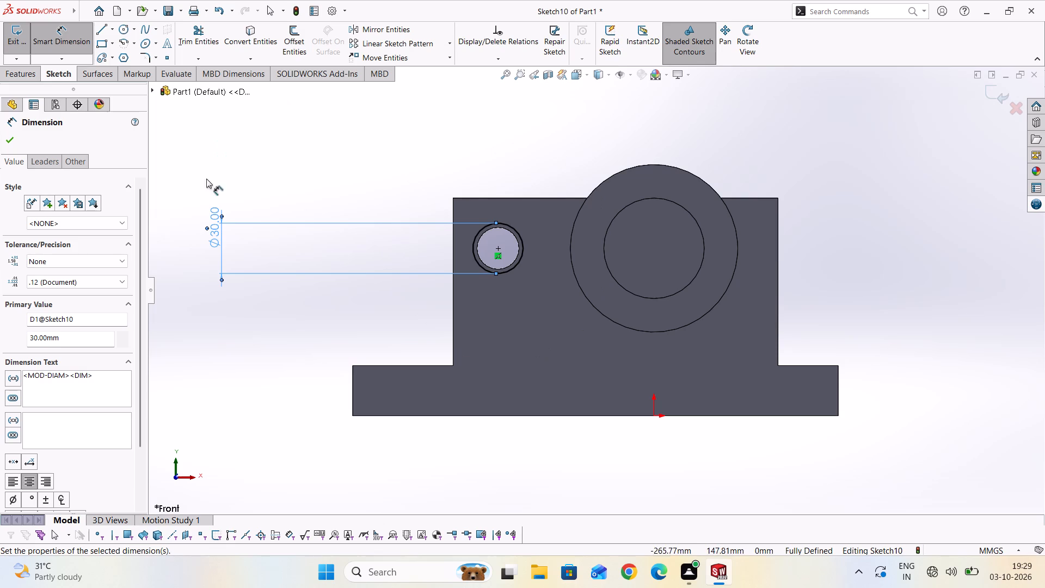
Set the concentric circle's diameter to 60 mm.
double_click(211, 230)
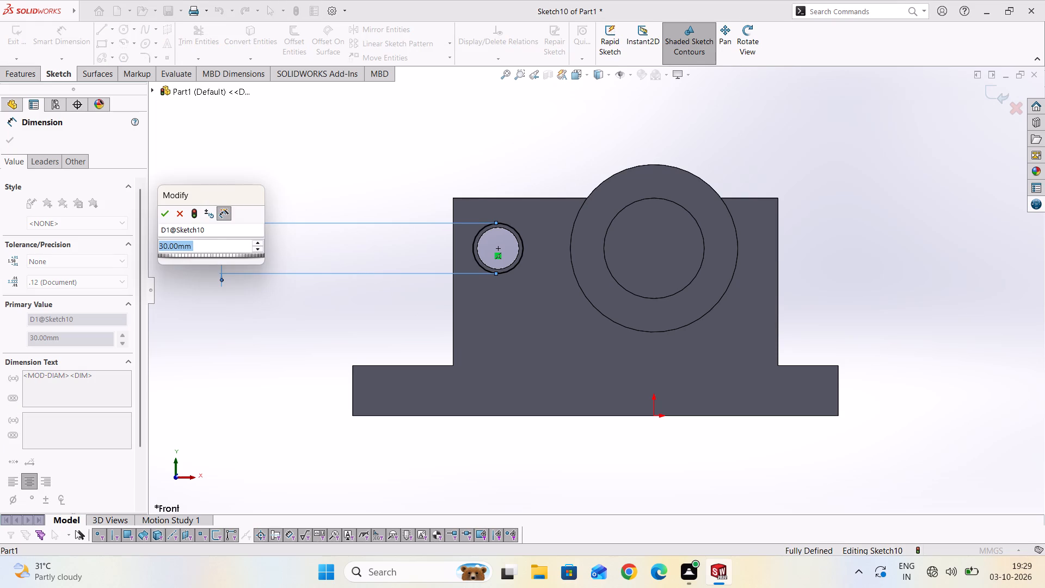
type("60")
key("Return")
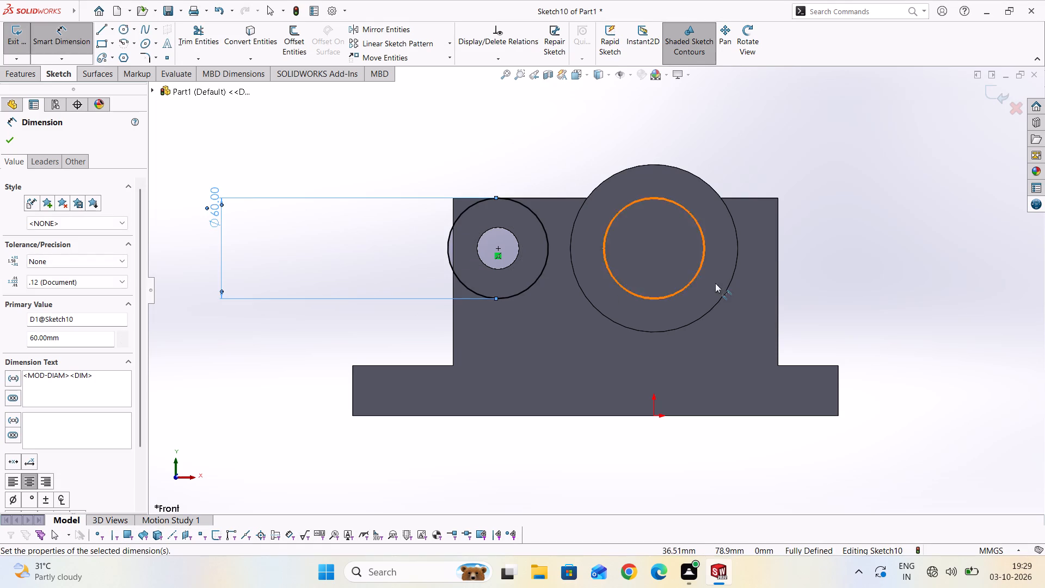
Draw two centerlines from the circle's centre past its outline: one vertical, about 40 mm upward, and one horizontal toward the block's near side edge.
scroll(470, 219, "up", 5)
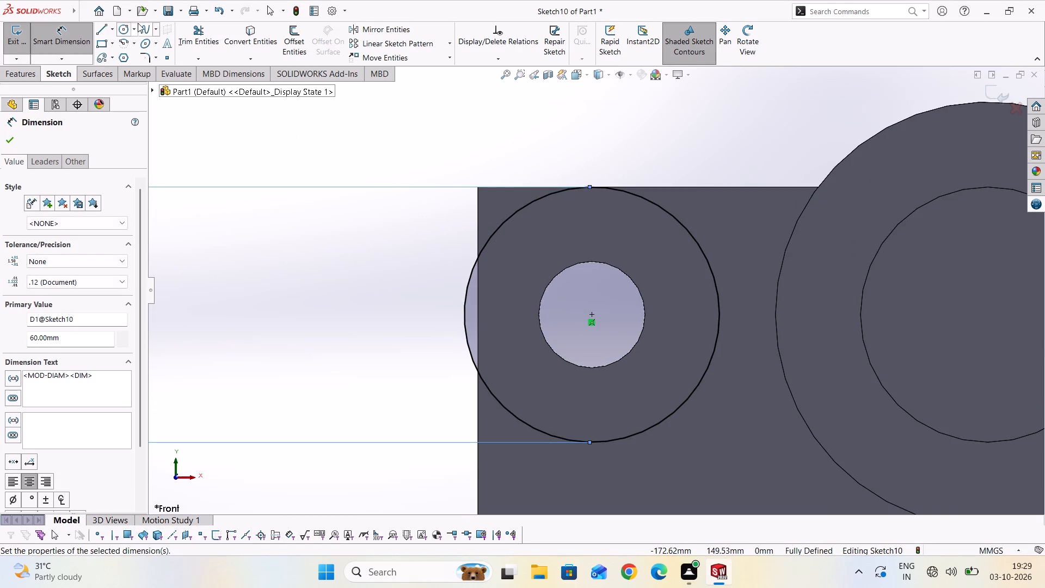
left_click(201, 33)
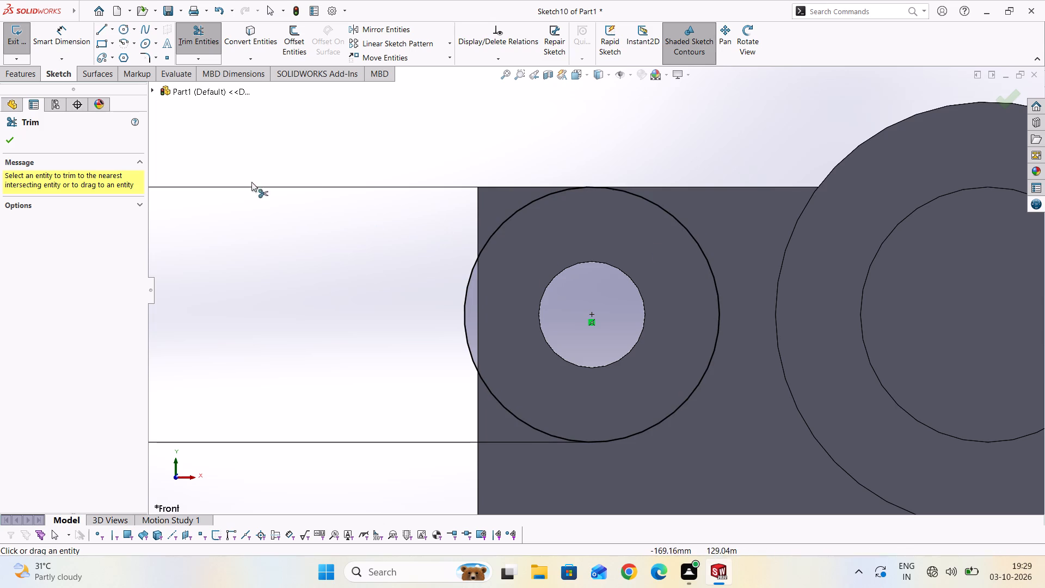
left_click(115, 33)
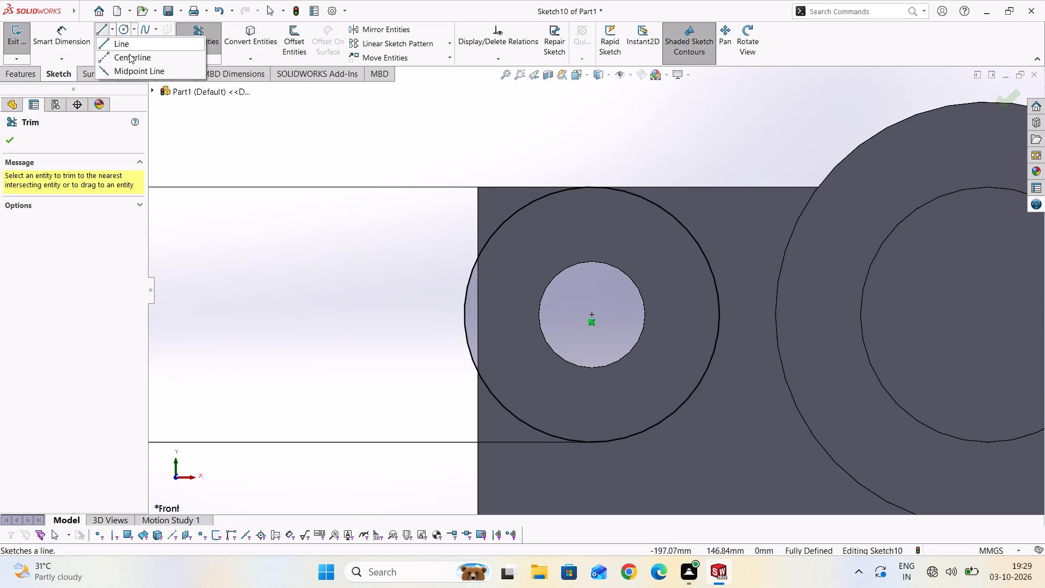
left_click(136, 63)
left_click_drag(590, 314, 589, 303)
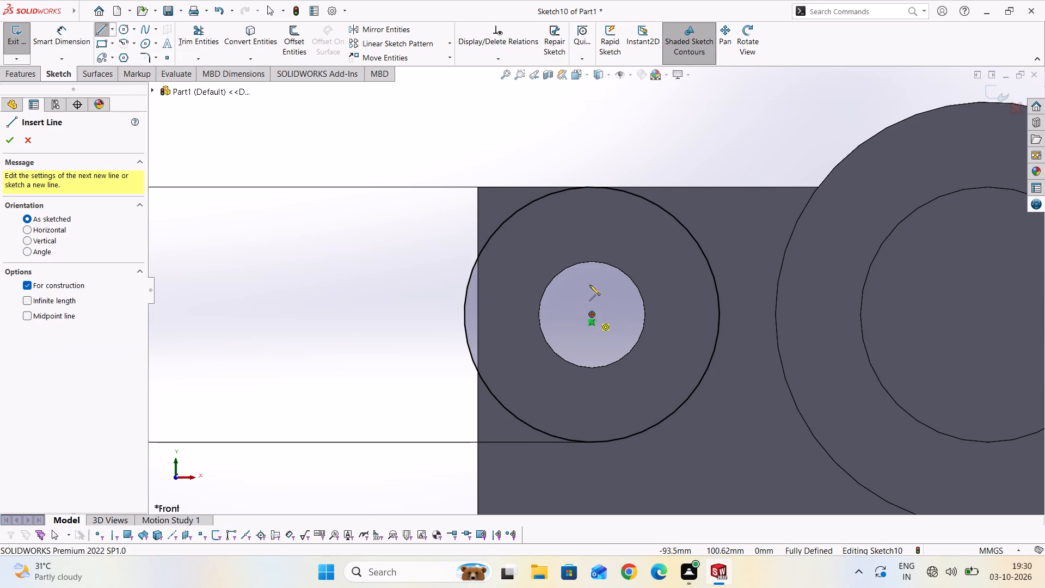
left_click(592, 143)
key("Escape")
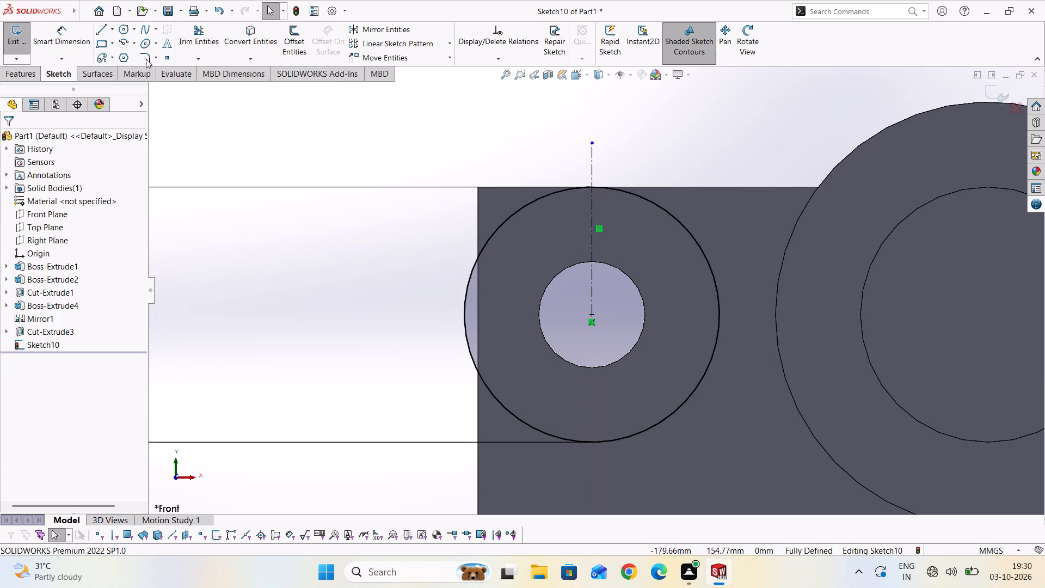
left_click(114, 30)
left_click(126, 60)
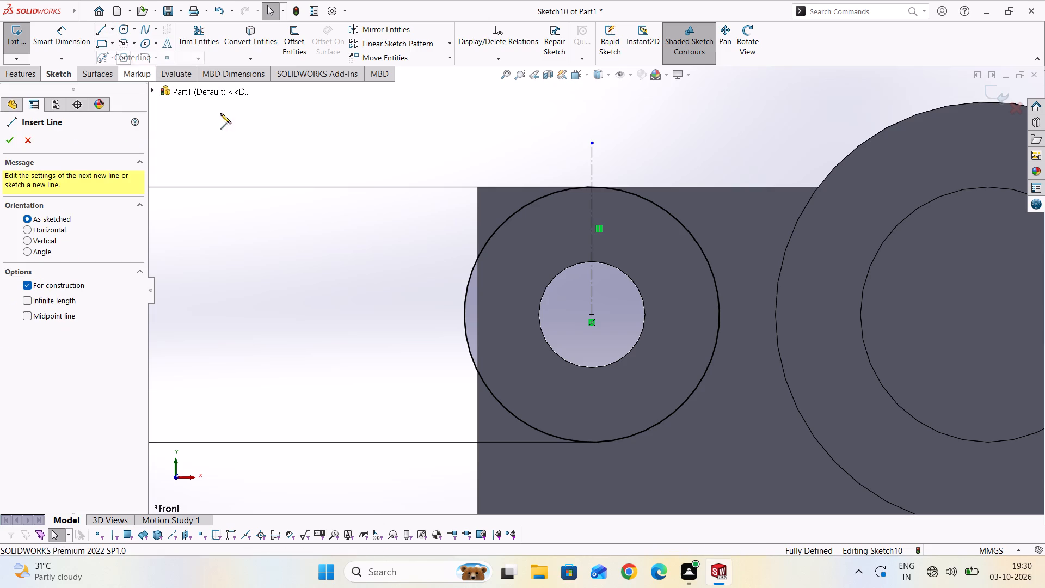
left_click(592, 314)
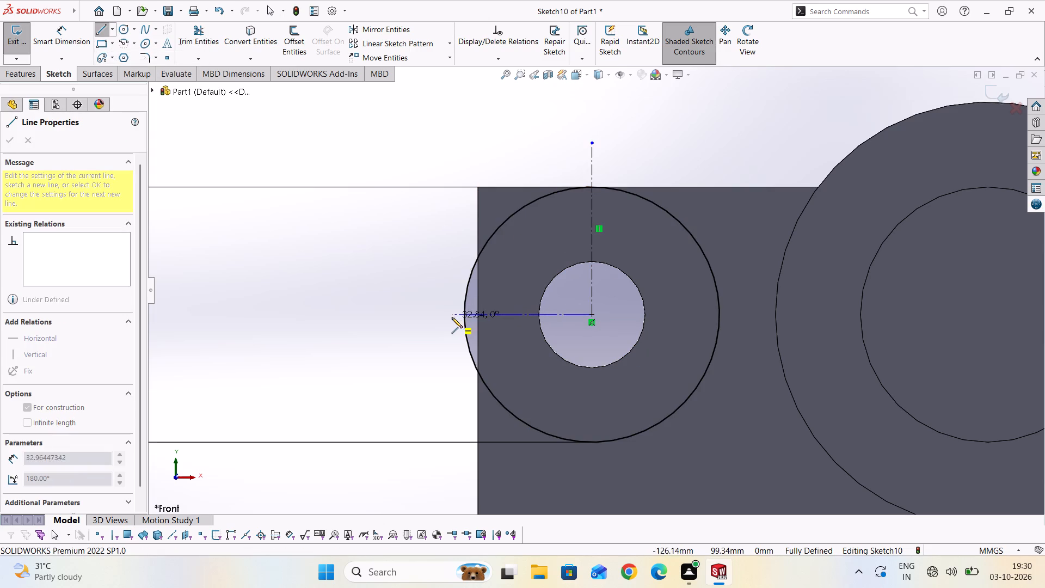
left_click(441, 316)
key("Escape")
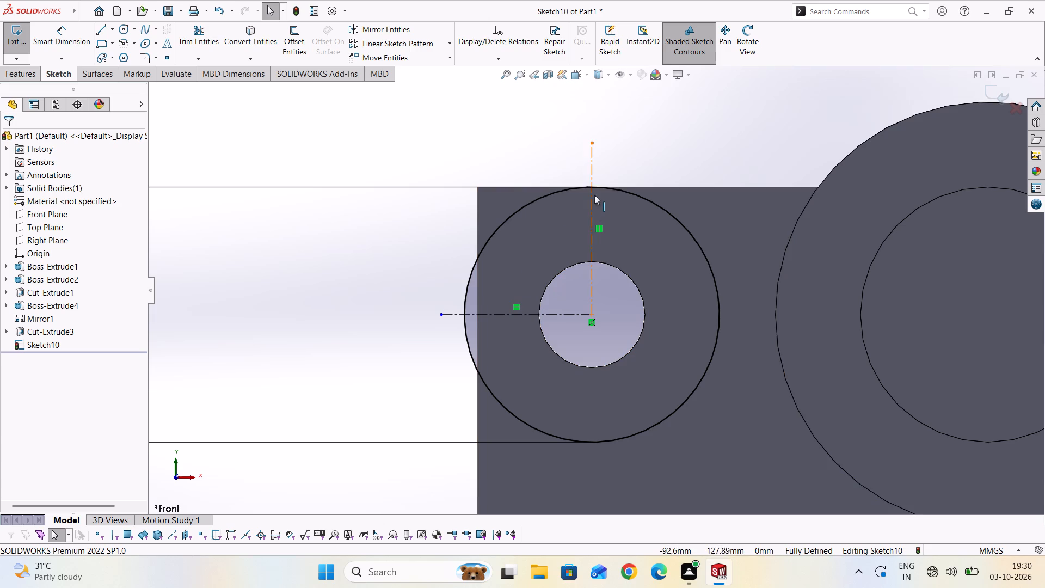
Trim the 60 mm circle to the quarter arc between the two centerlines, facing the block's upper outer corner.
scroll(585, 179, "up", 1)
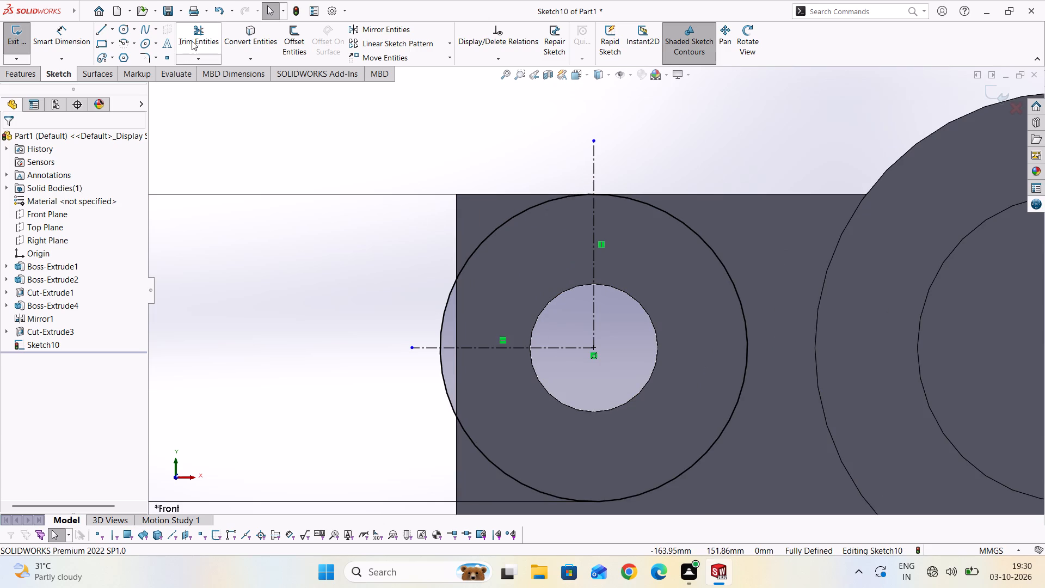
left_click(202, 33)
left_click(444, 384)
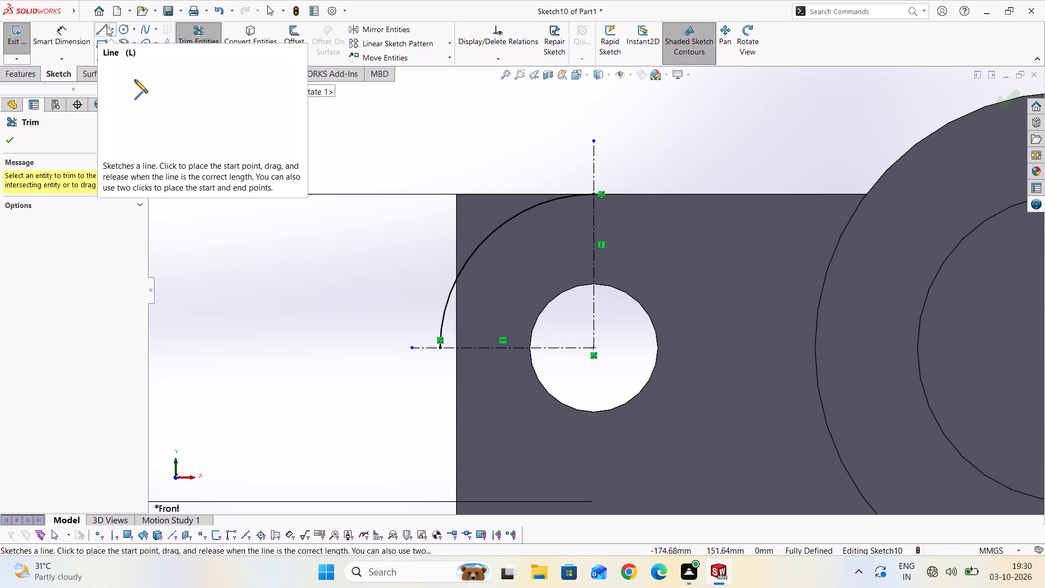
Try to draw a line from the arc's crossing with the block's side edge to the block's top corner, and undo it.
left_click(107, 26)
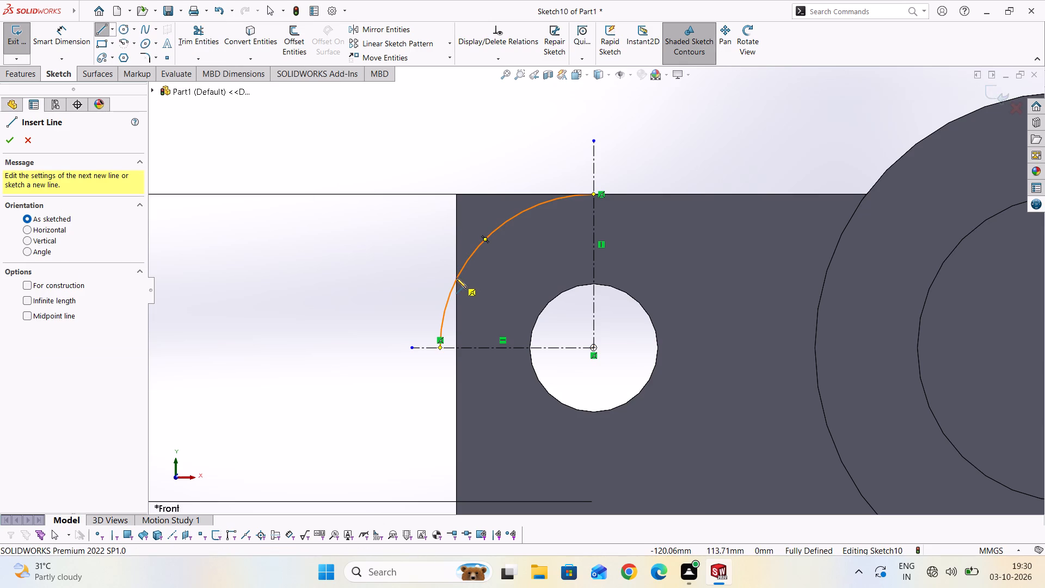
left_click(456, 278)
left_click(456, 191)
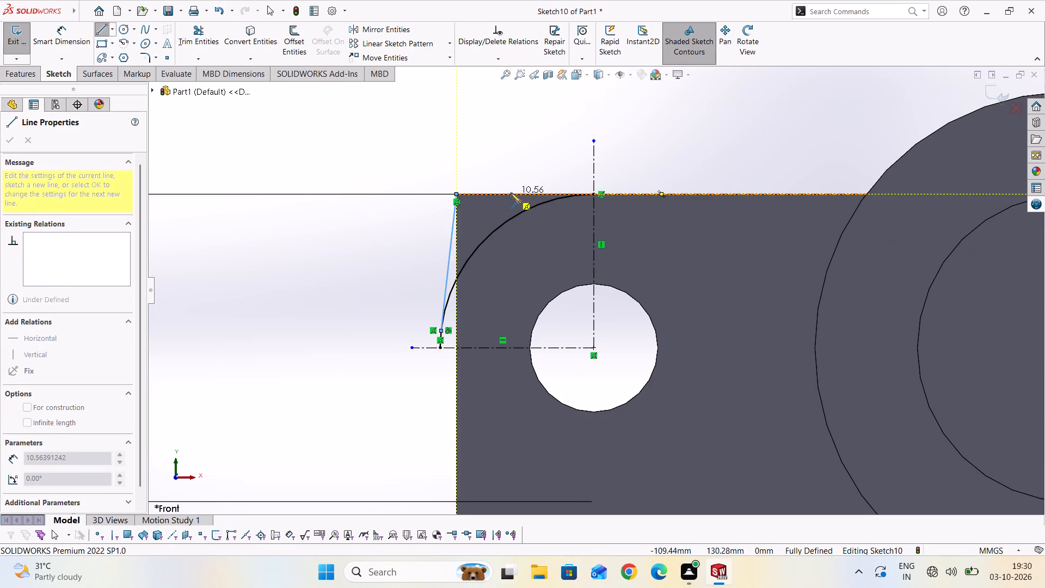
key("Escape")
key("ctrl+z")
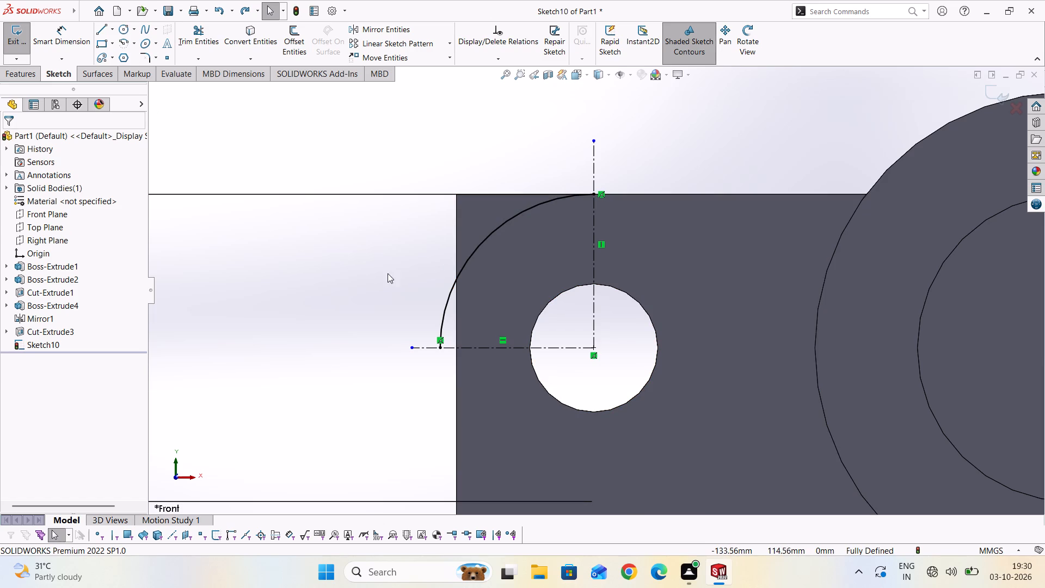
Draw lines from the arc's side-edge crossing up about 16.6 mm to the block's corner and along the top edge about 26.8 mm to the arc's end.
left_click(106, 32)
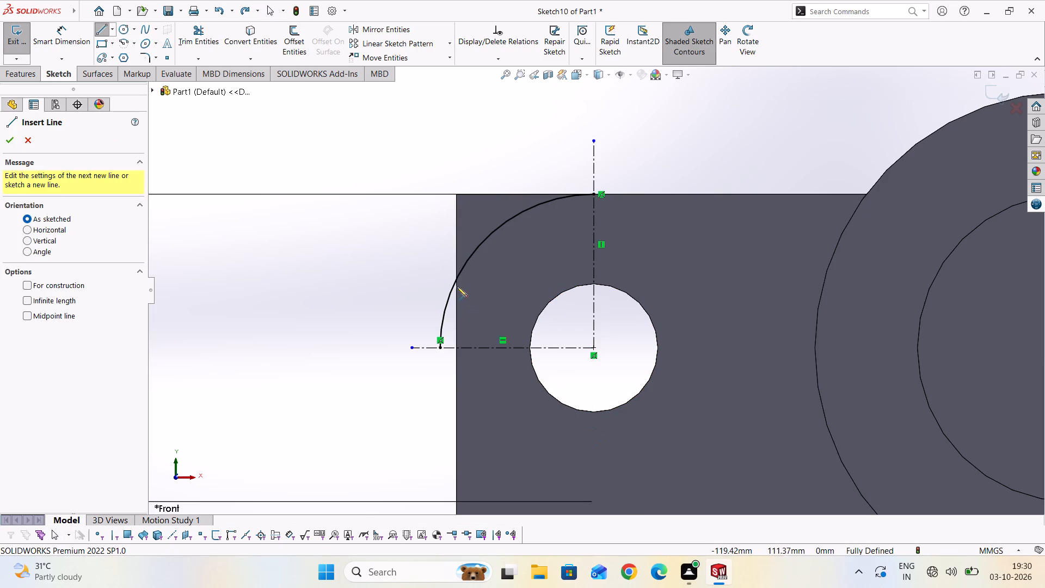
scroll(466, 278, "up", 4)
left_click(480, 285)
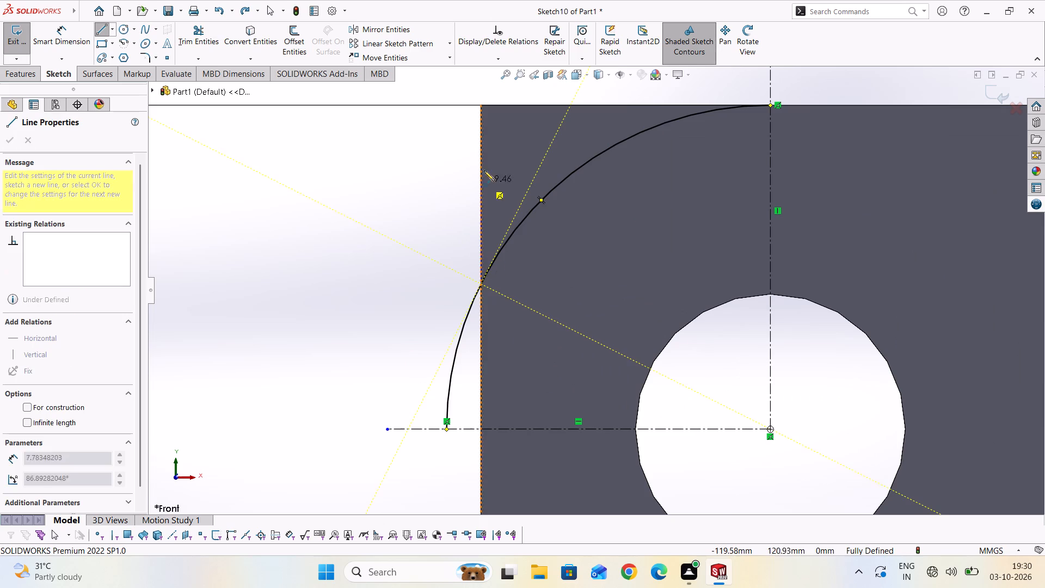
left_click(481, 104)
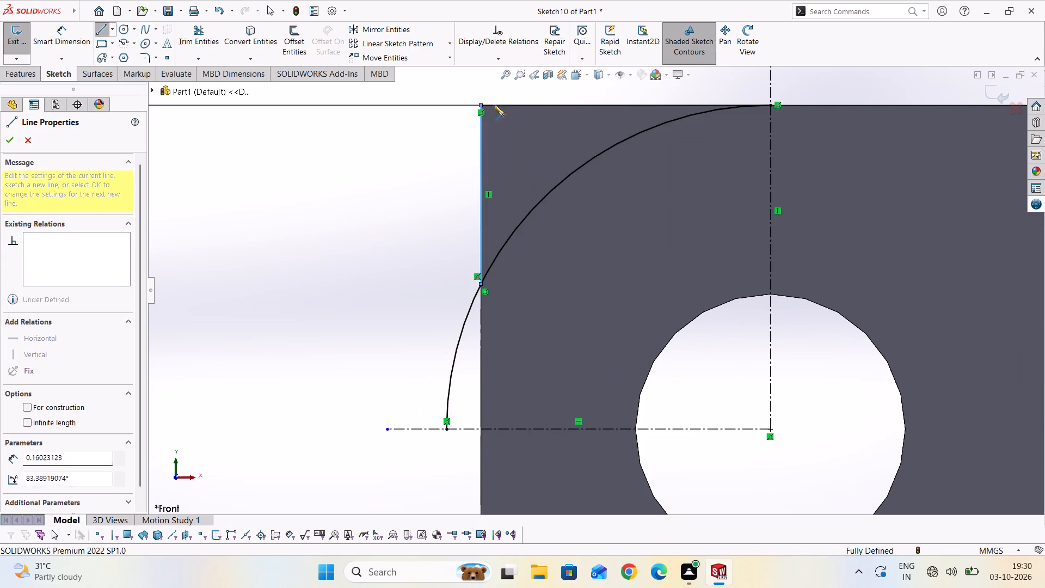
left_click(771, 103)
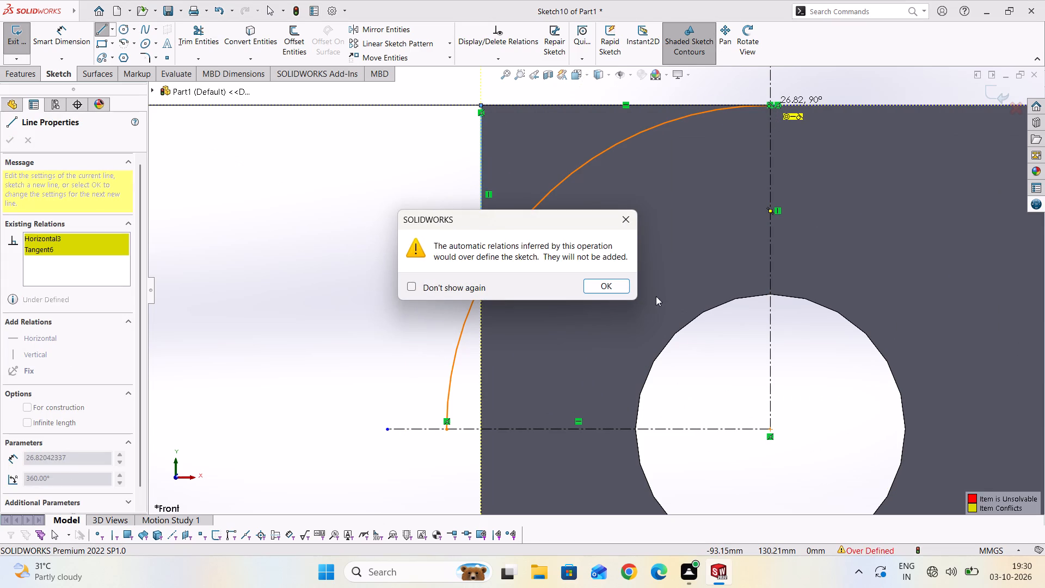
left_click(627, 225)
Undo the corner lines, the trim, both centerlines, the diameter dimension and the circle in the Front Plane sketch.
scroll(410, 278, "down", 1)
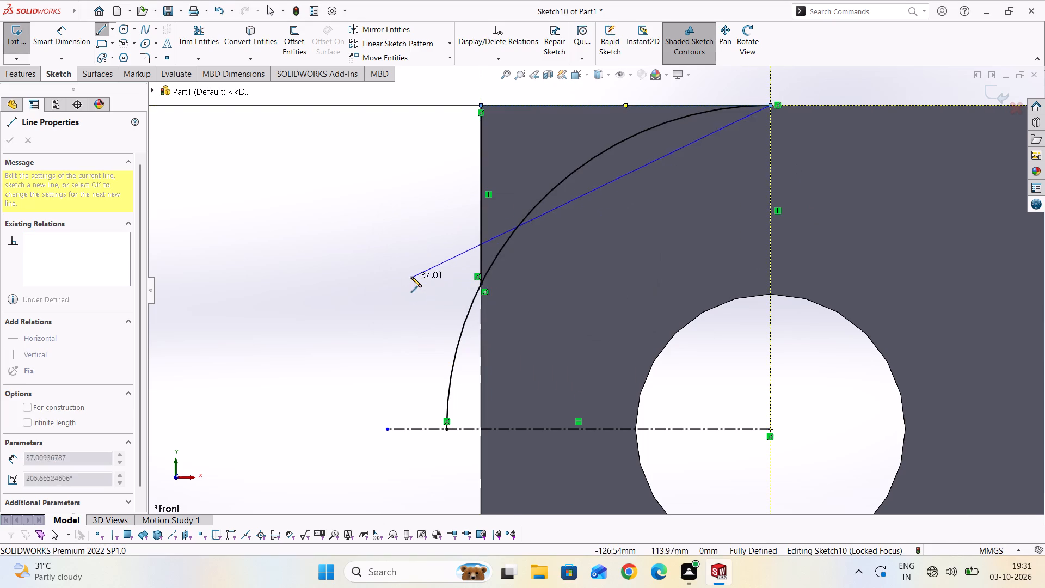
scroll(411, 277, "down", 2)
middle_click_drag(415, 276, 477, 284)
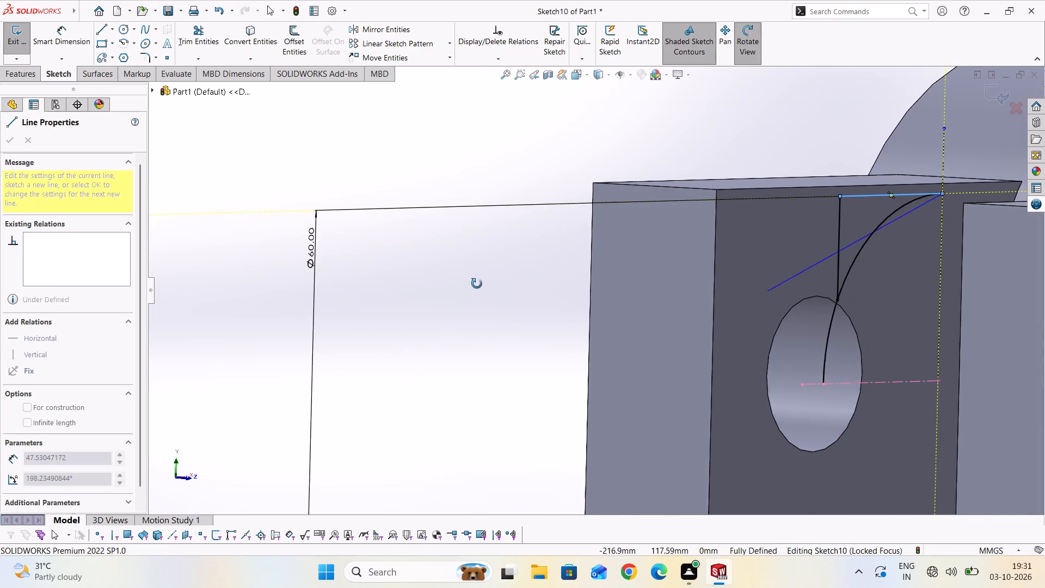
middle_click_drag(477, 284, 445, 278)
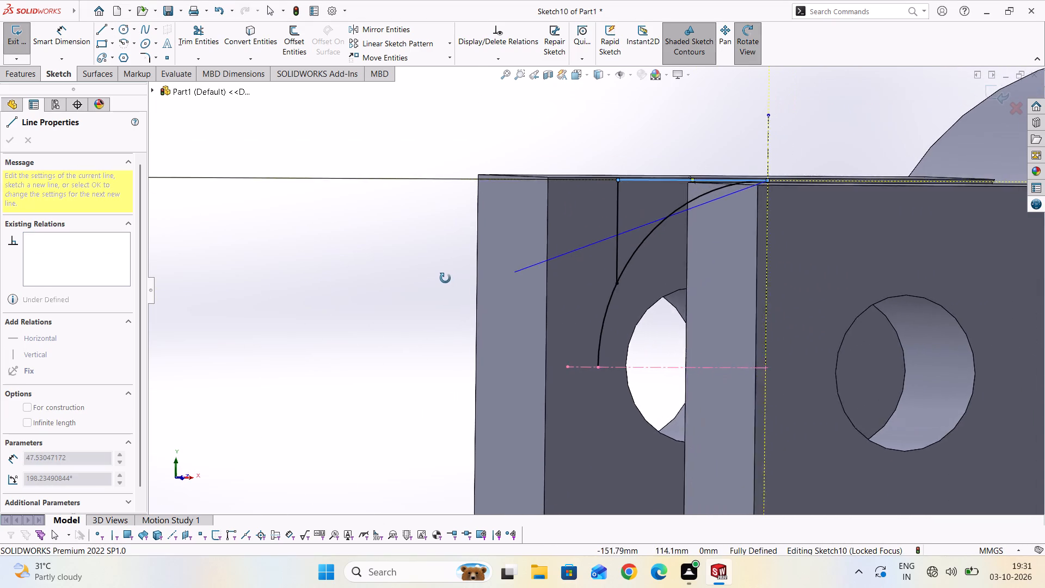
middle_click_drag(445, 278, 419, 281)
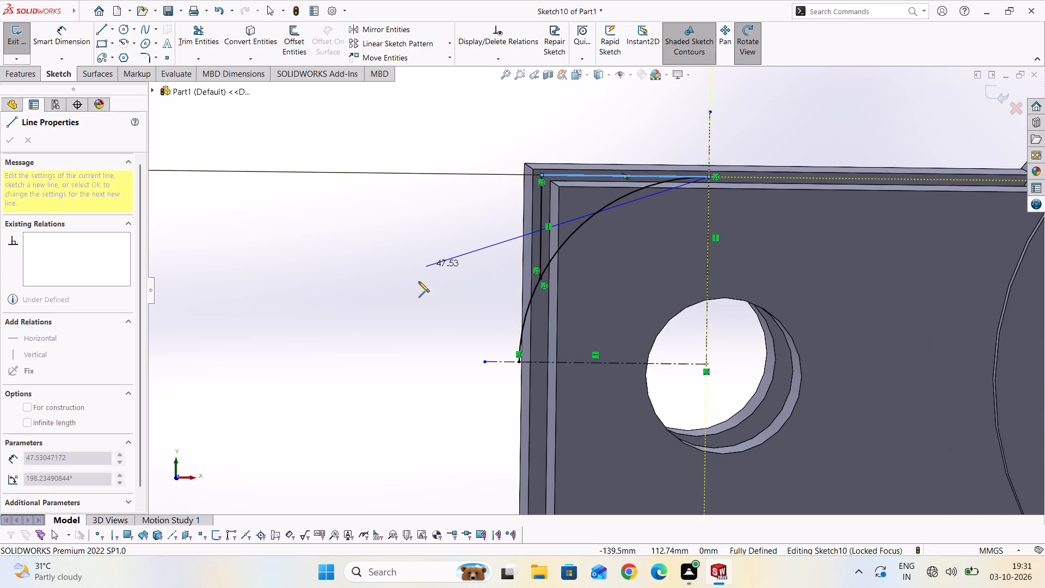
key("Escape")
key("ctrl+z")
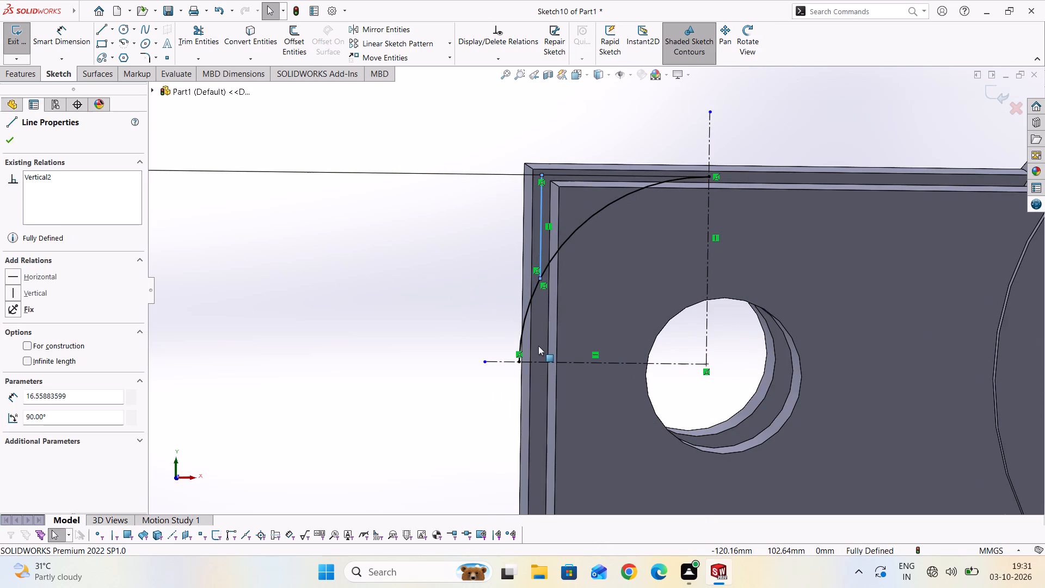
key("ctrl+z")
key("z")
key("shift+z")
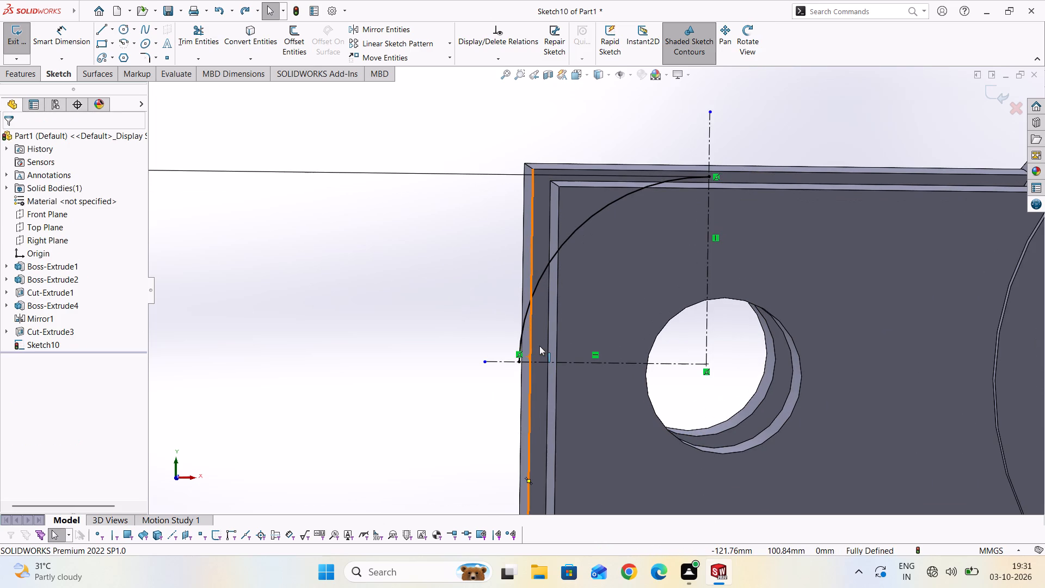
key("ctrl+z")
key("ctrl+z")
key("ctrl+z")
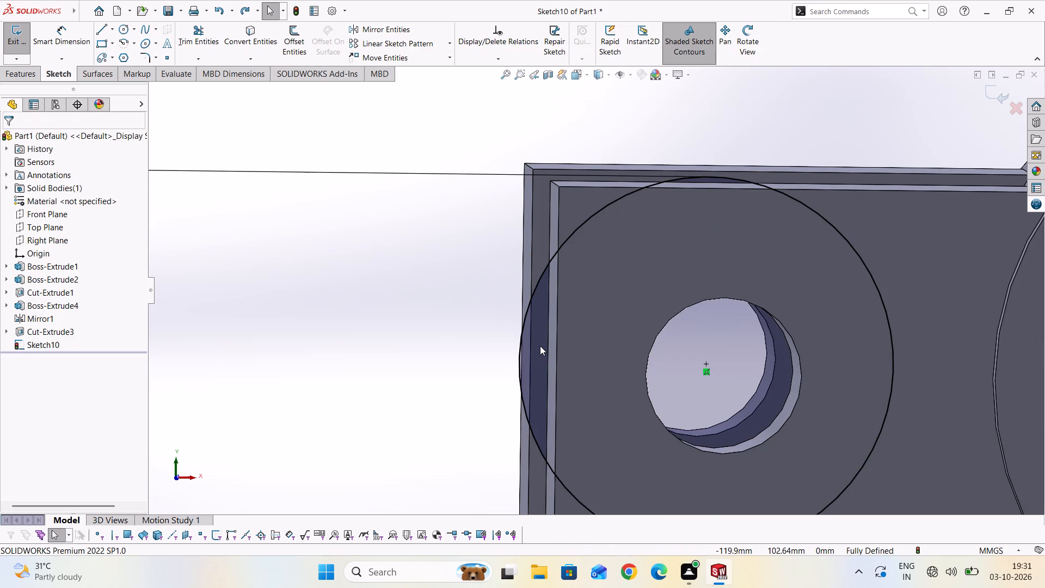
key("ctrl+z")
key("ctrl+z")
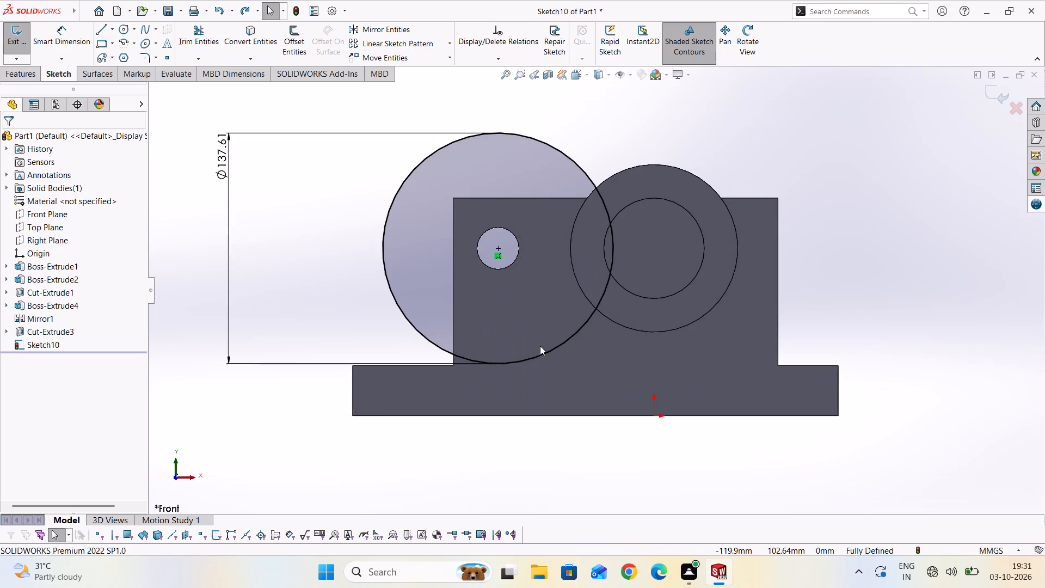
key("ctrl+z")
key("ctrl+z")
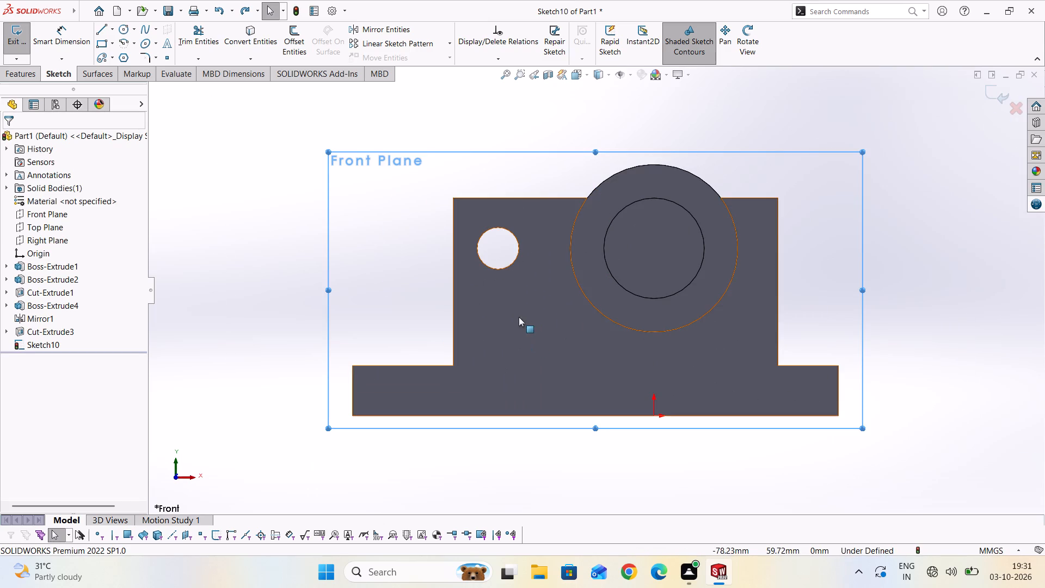
Exit the emptied Front Plane sketch.
right_click(515, 317)
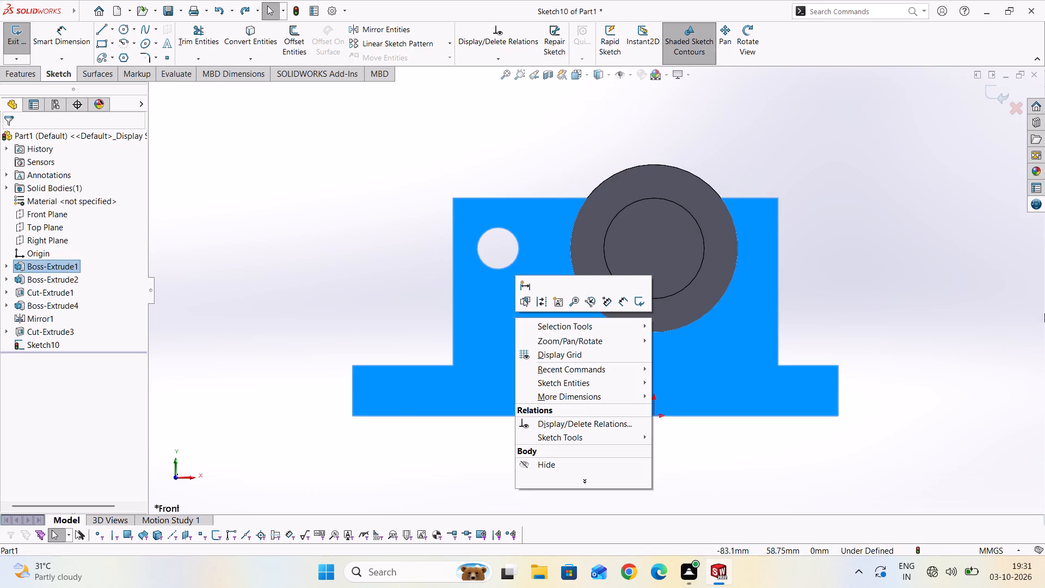
left_click(16, 32)
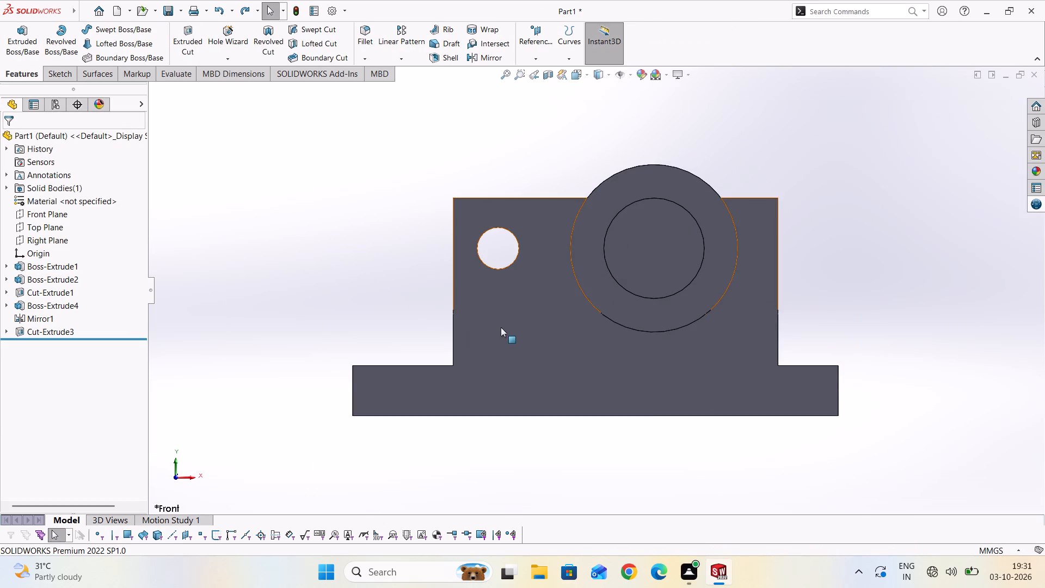
Start a sketch on the support block's front face and draw a 60 mm diameter circle centred on the 25 mm cross-hole.
left_click(501, 327)
left_click(63, 76)
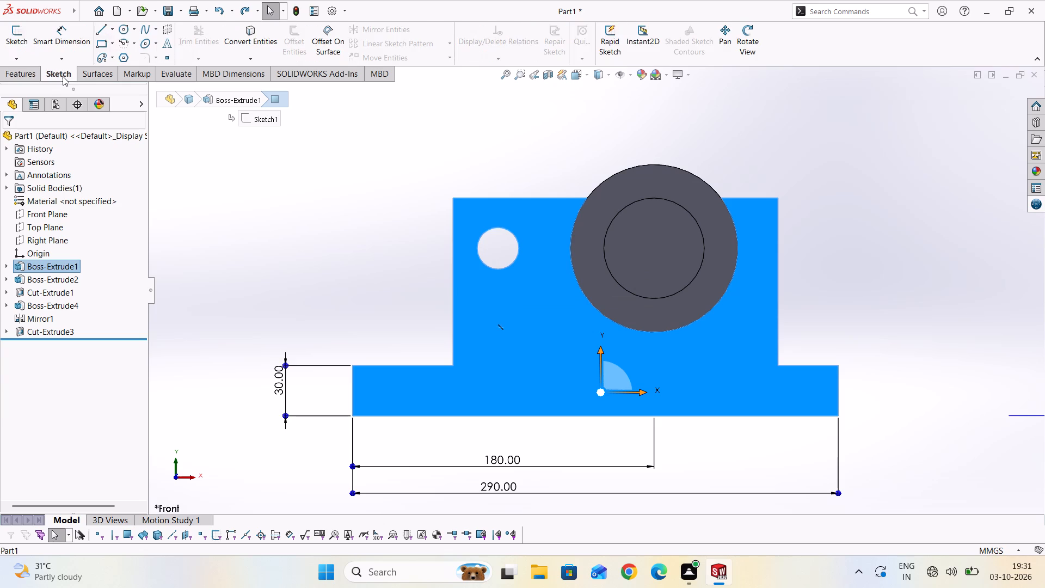
left_click(12, 35)
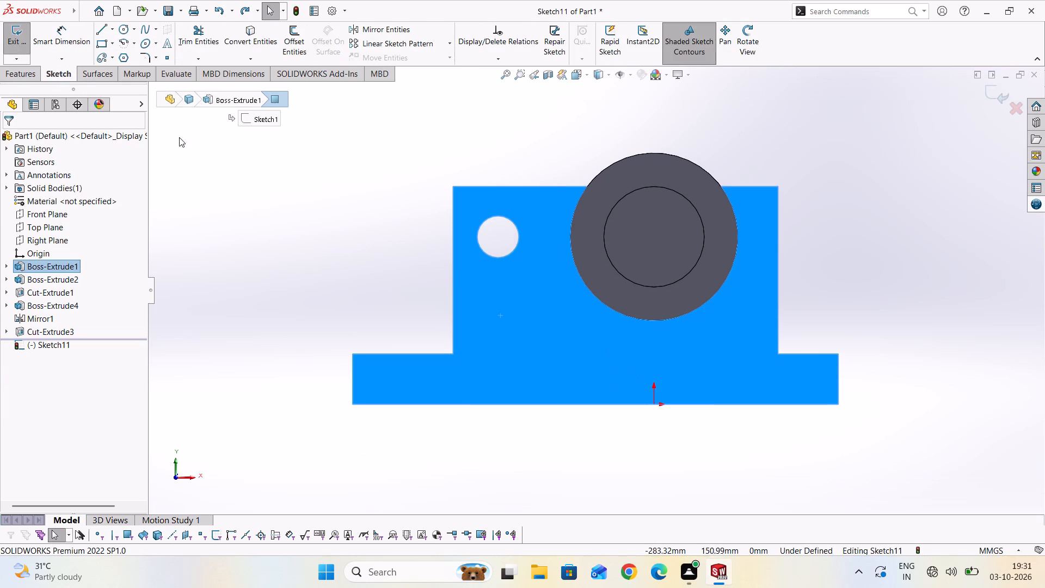
left_click(127, 29)
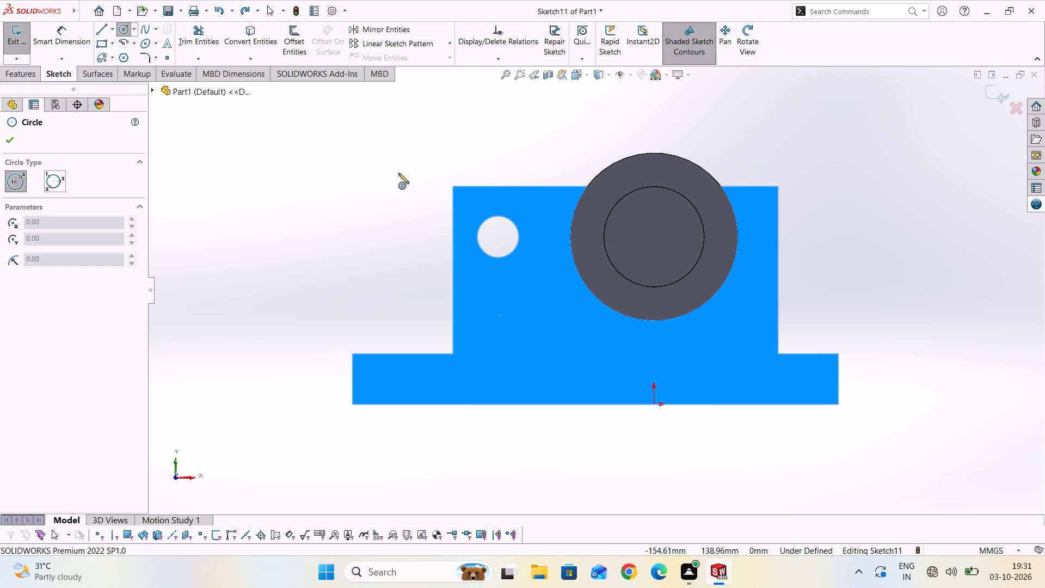
left_click(497, 238)
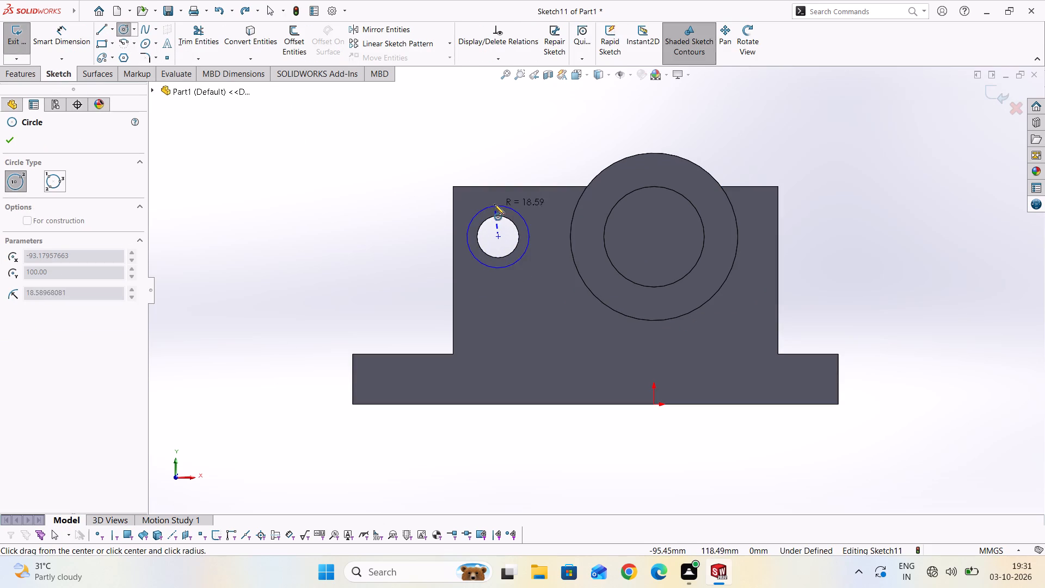
left_click(491, 164)
left_click(59, 39)
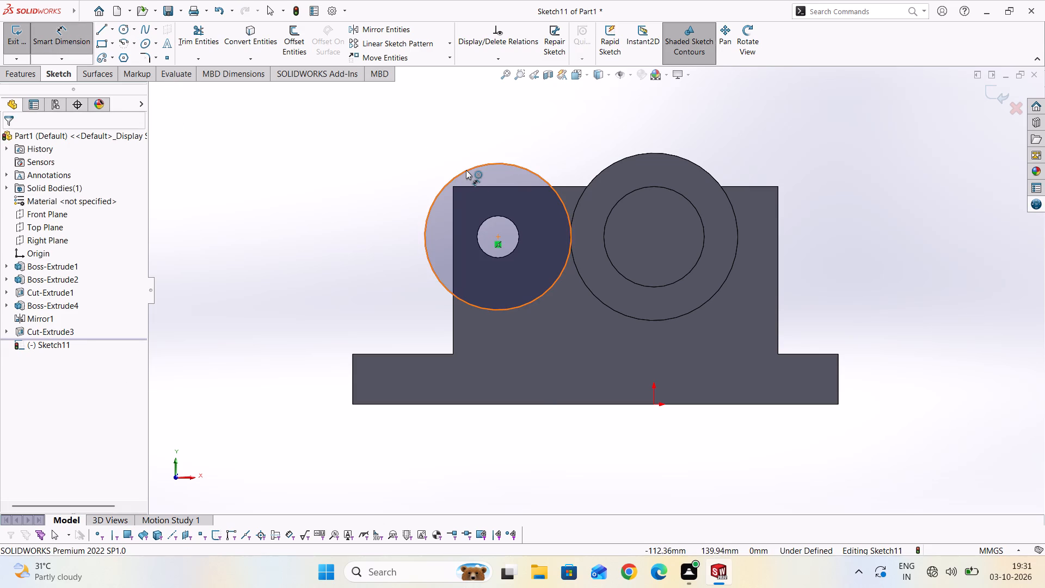
left_click(467, 169)
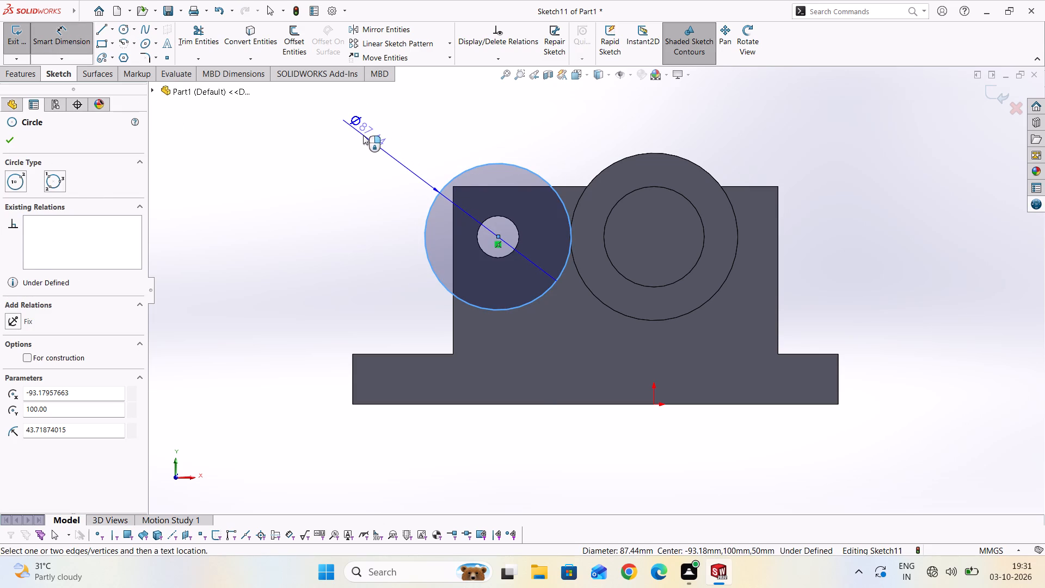
left_click(363, 135)
type("60")
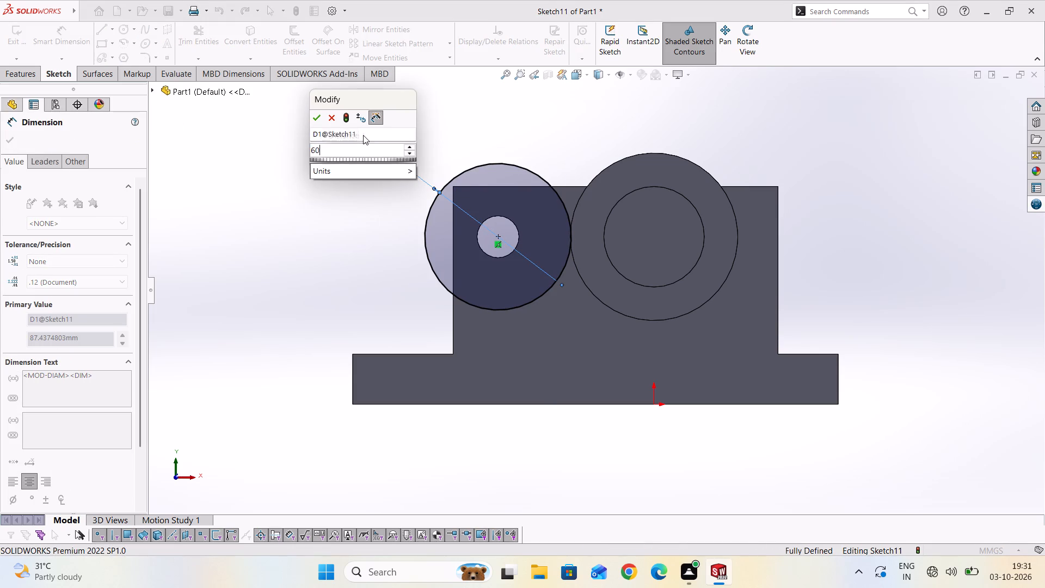
key("Return")
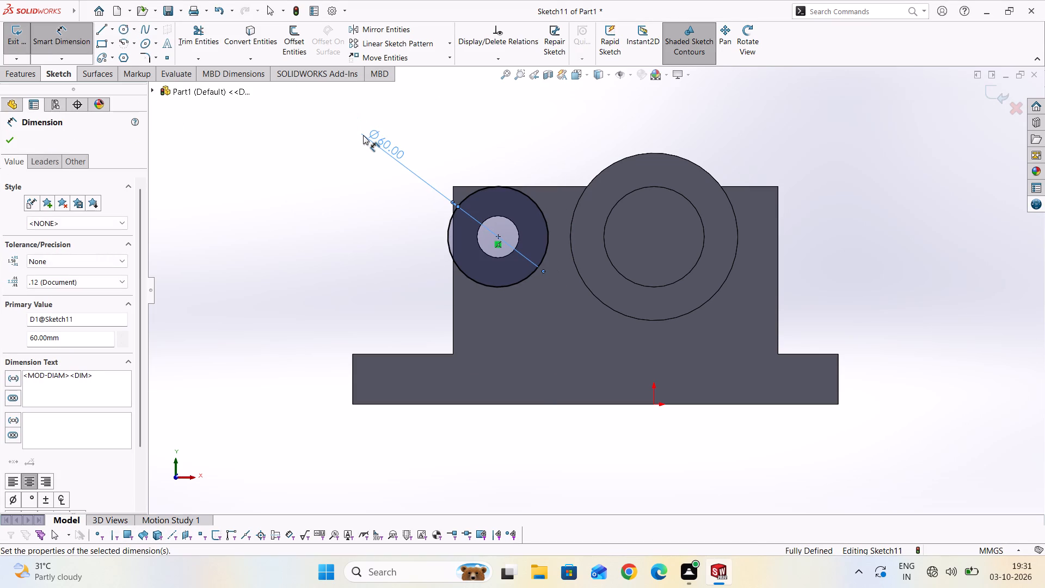
Draw lines from the circle's upper side-edge crossing up to the block's corner, and about 26.8 mm along the top edge to the circle's top.
scroll(491, 206, "up", 2)
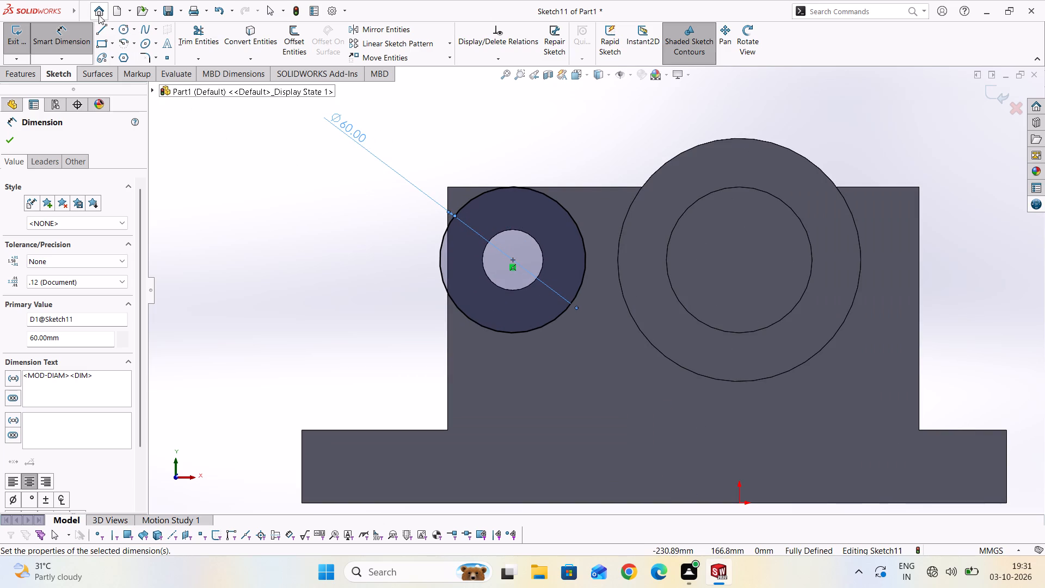
left_click(102, 29)
scroll(450, 229, "up", 4)
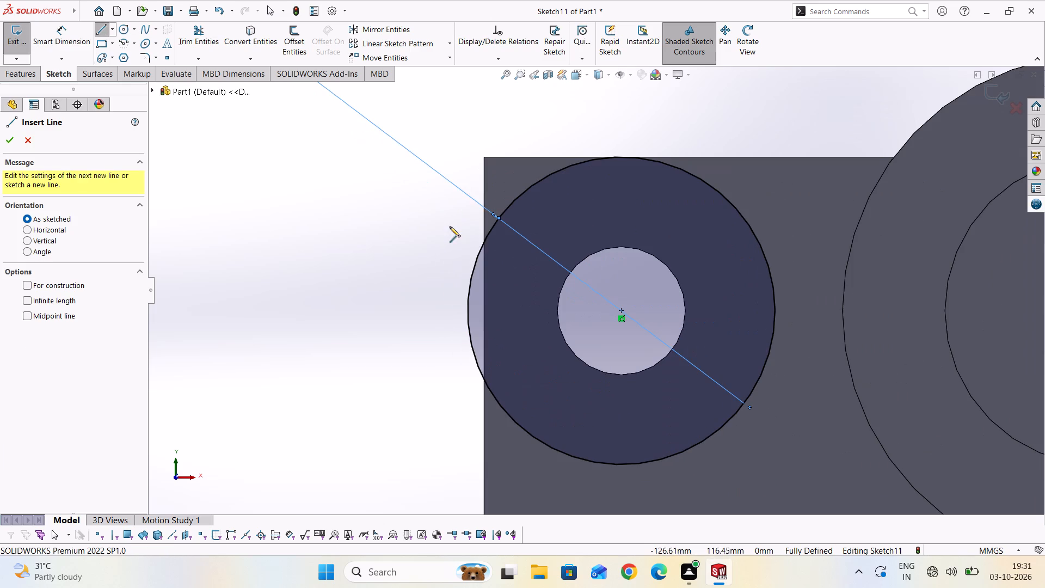
scroll(484, 242, "up", 4)
left_click(515, 255)
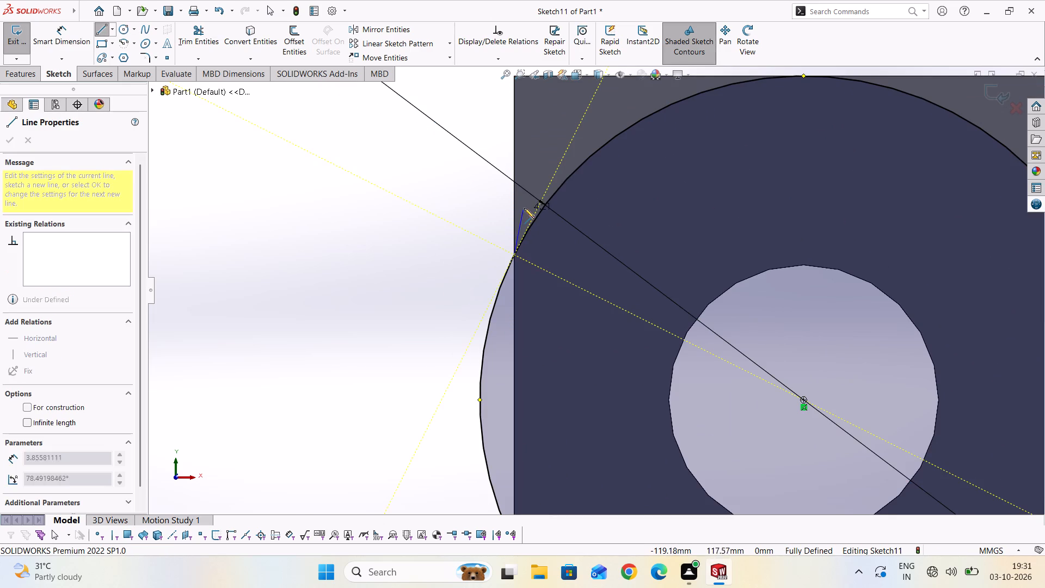
scroll(514, 120, "down", 2)
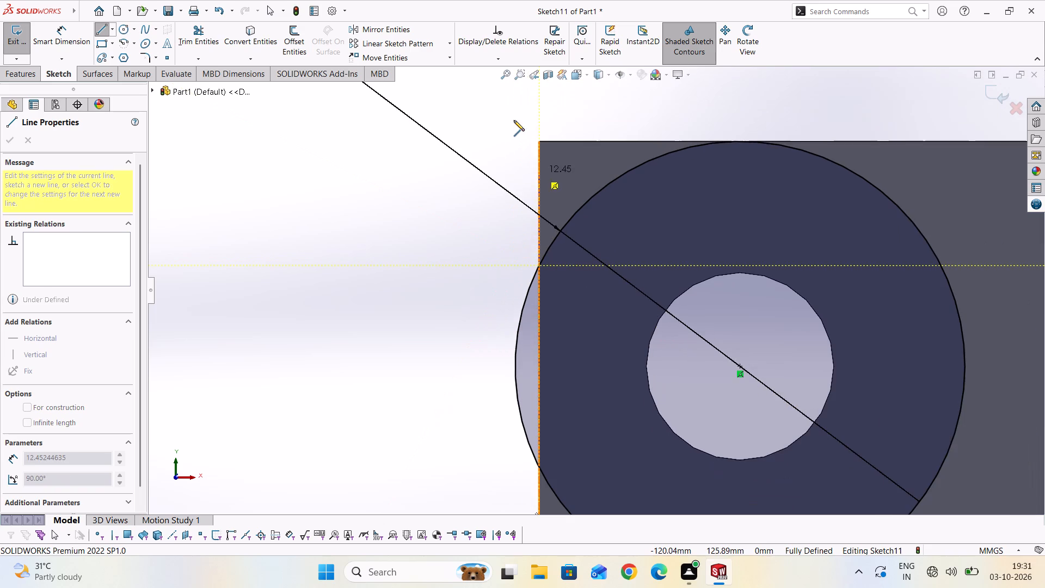
left_click(540, 140)
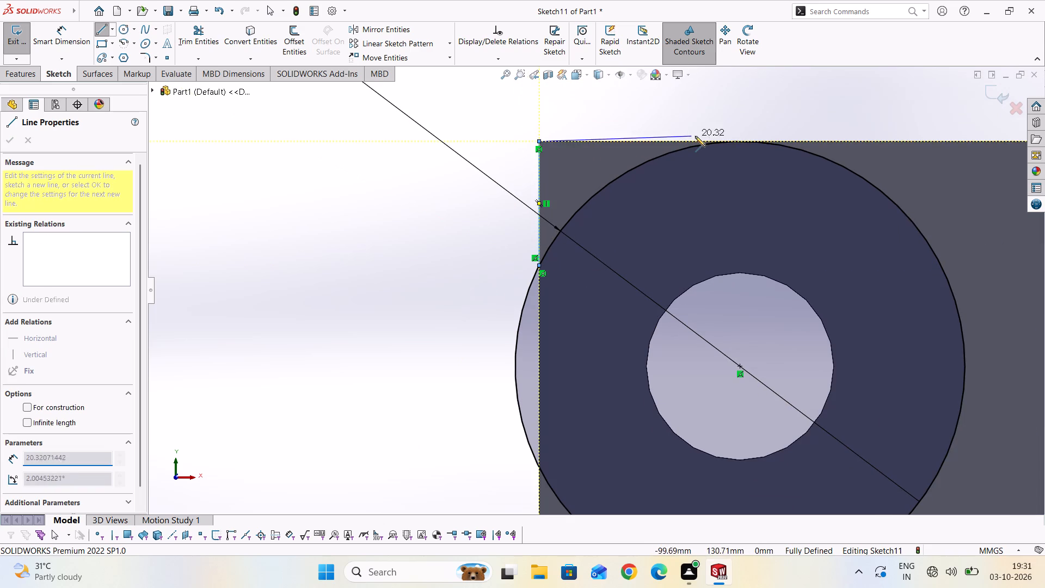
left_click(739, 141)
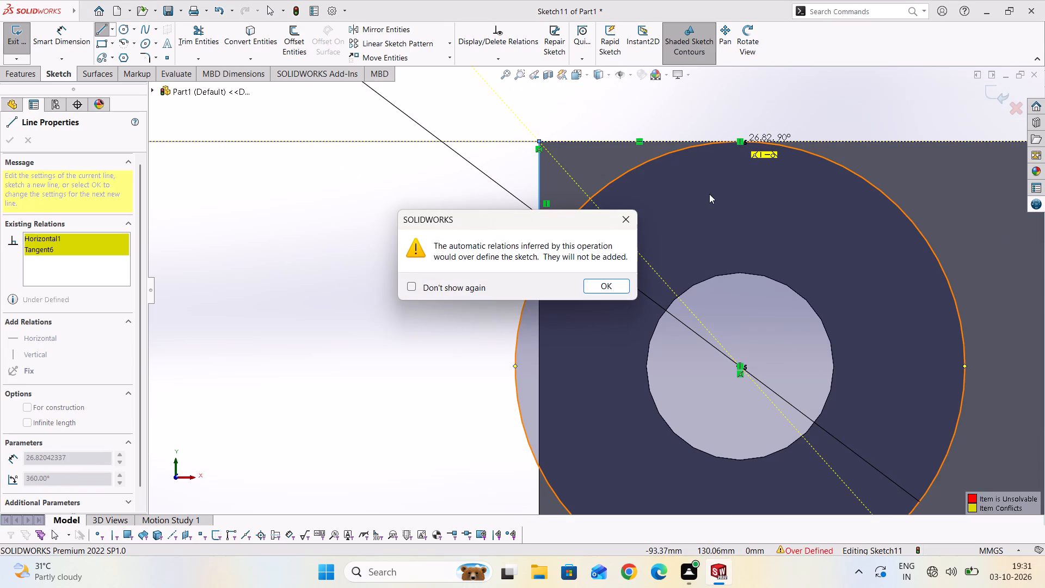
left_click(630, 222)
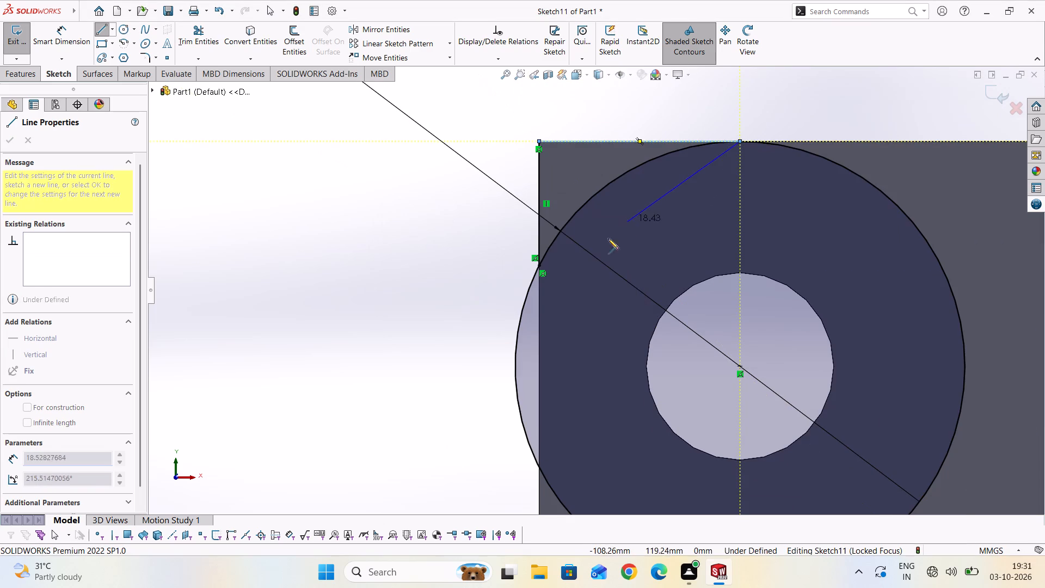
scroll(613, 231, "down", 3)
key("Escape")
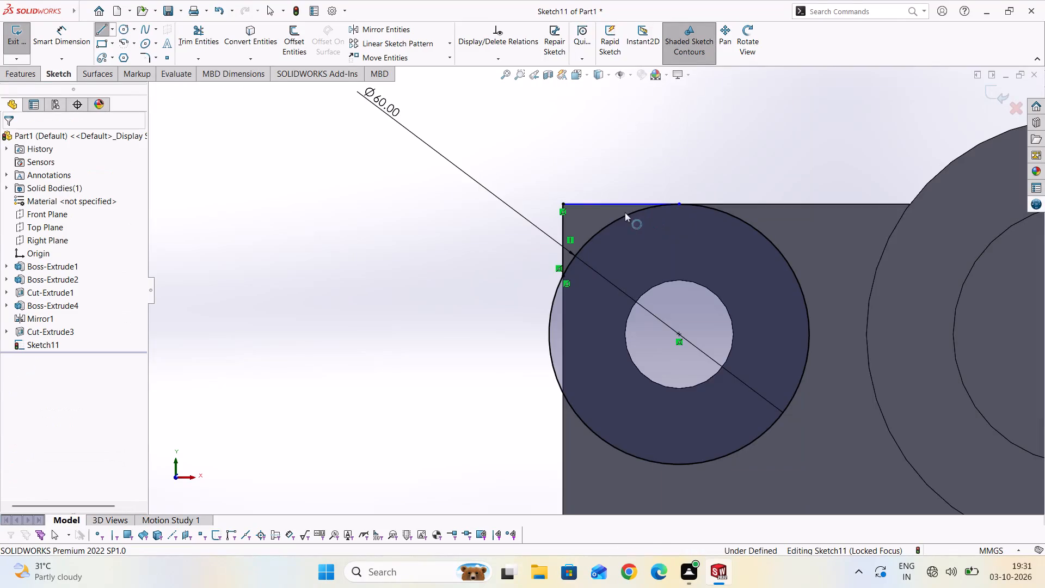
Trim the 60 mm circle to the arc between the side-edge crossing and the top edge, closing the corner profile.
scroll(591, 212, "up", 3)
scroll(543, 260, "up", 2)
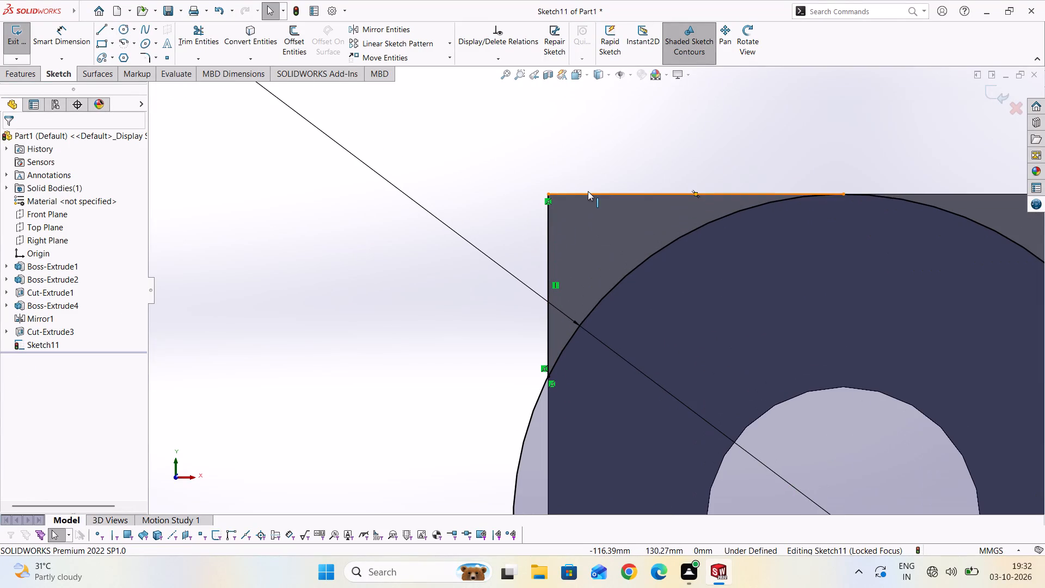
scroll(588, 191, "down", 7)
left_click(190, 34)
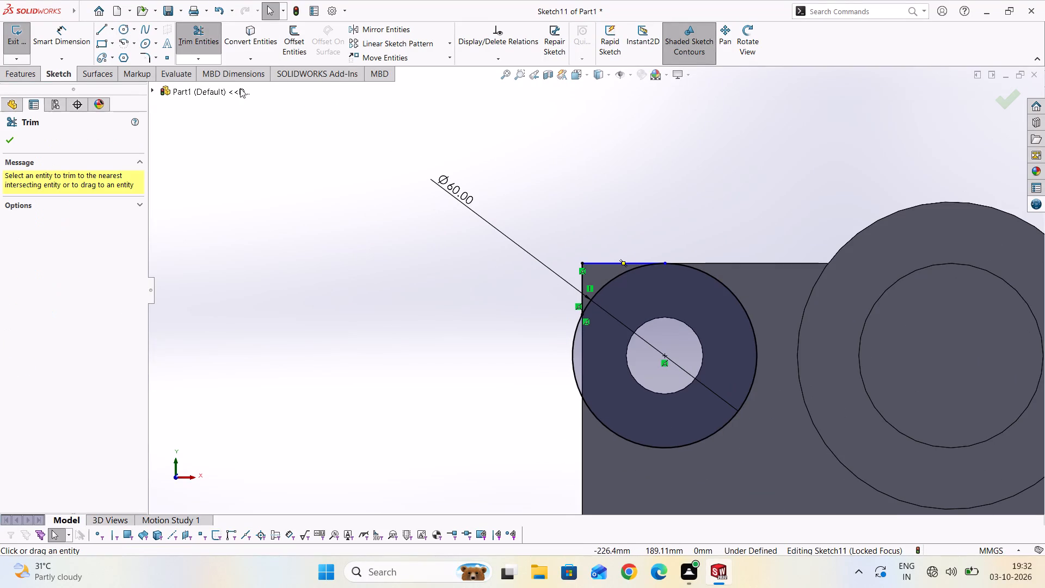
left_click(574, 340)
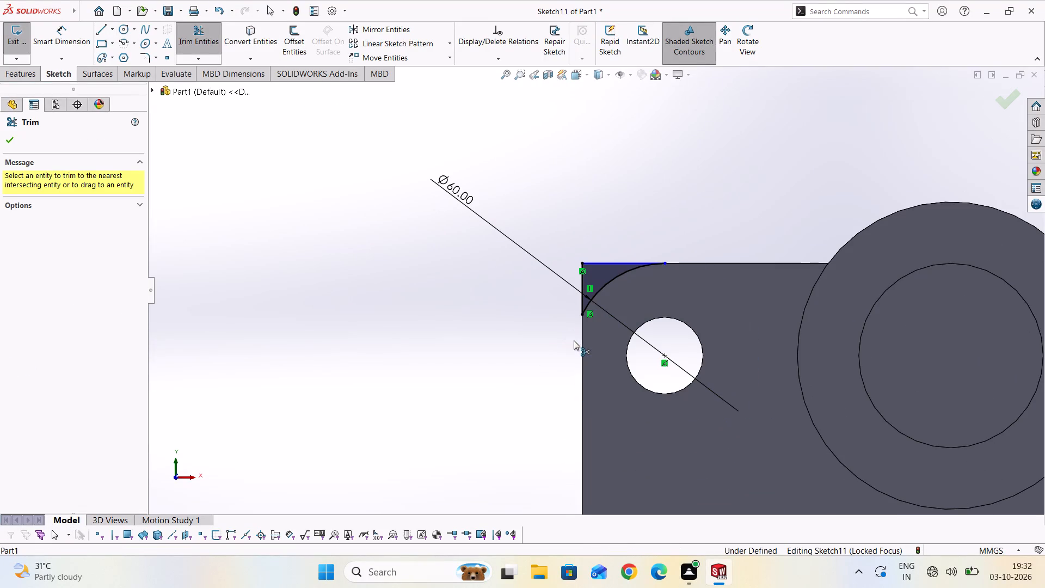
Examine the corner profile from several angles, checking where the arc and lines meet along the block's top and side edges.
middle_click_drag(428, 265, 540, 302)
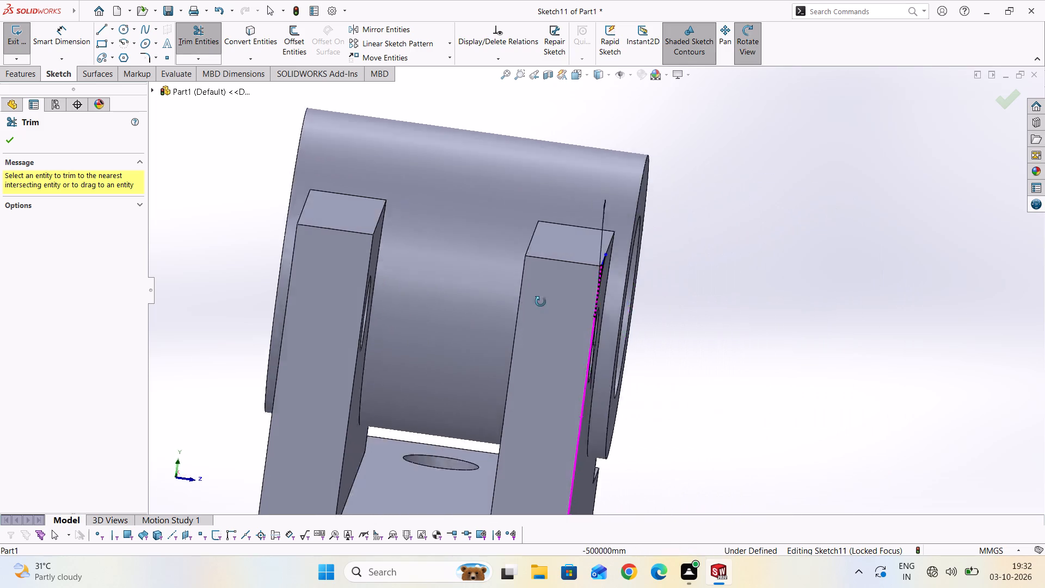
middle_click_drag(540, 302, 455, 289)
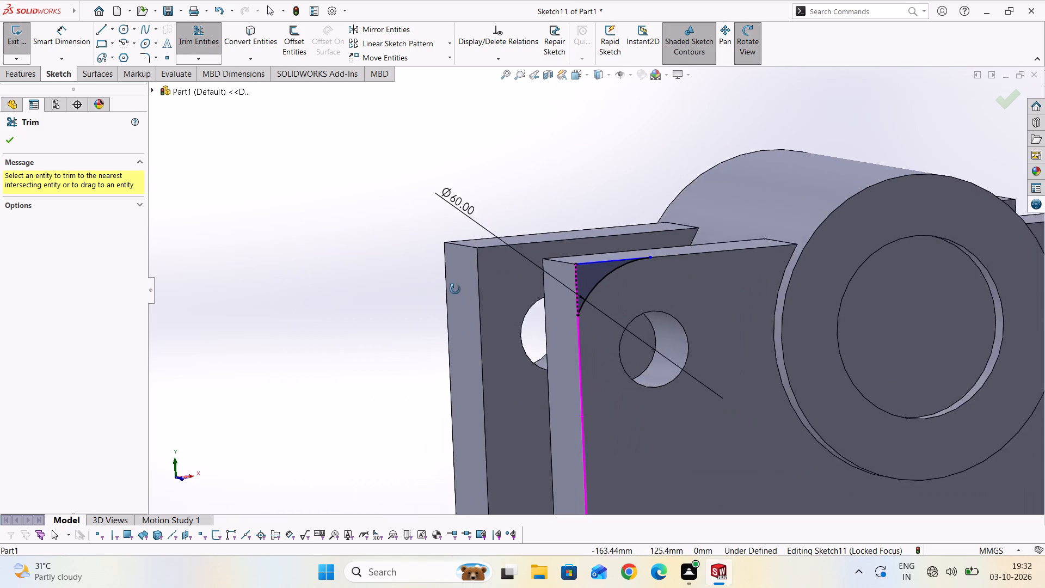
middle_click_drag(455, 289, 434, 261)
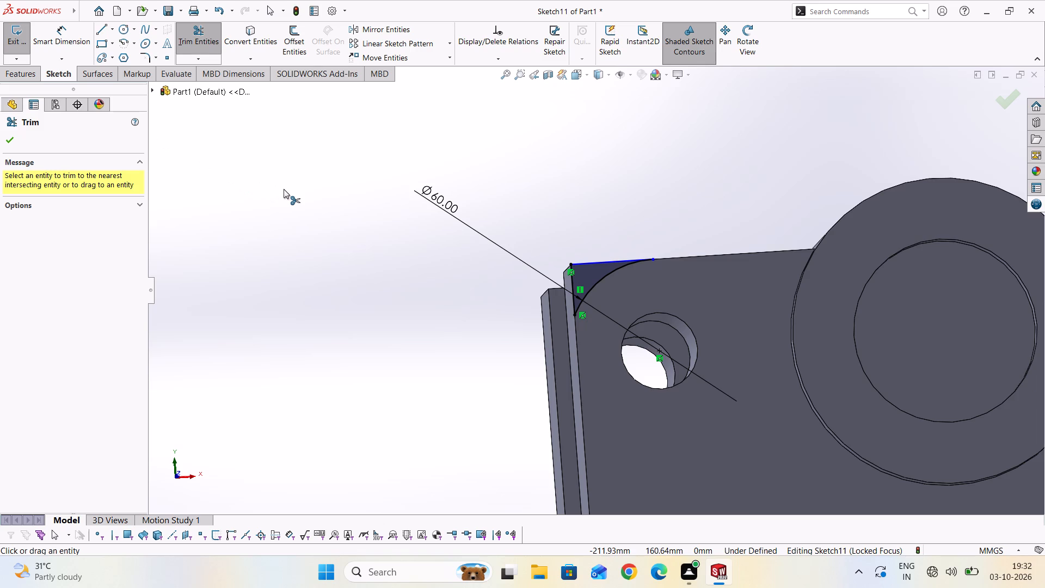
scroll(284, 189, "down", 5)
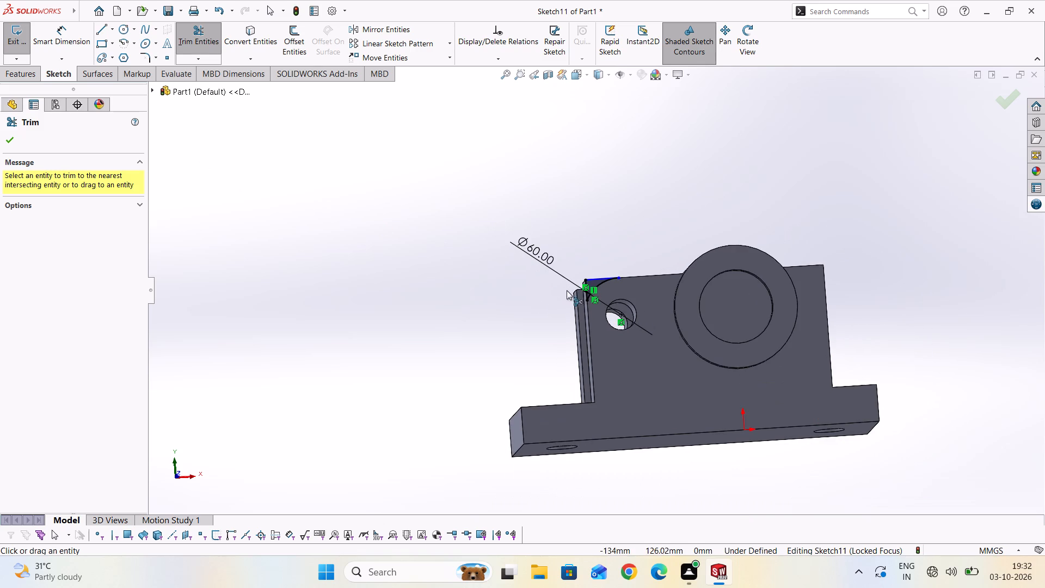
left_click(491, 61)
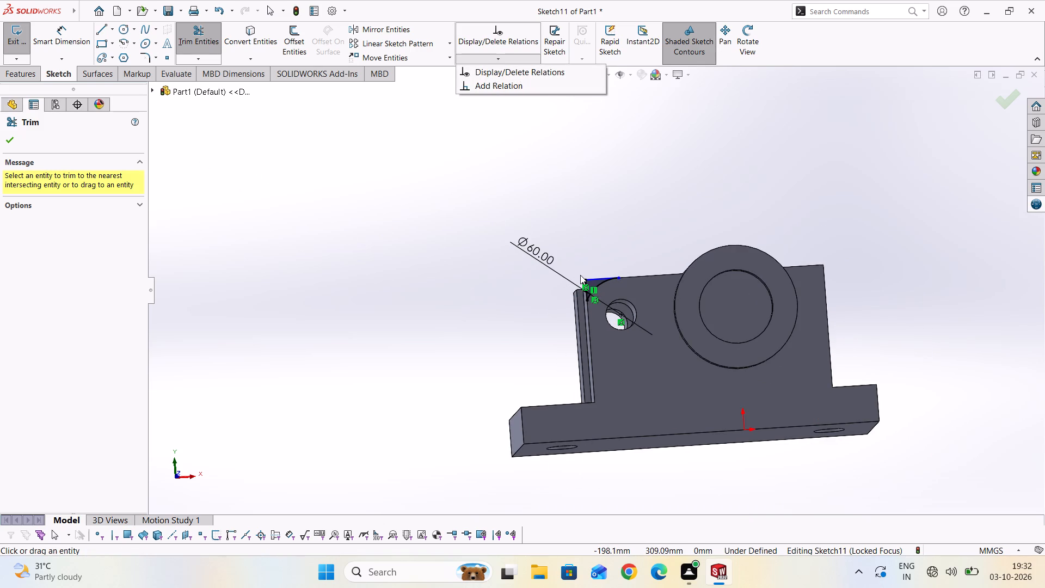
scroll(580, 275, "up", 10)
left_click(501, 143)
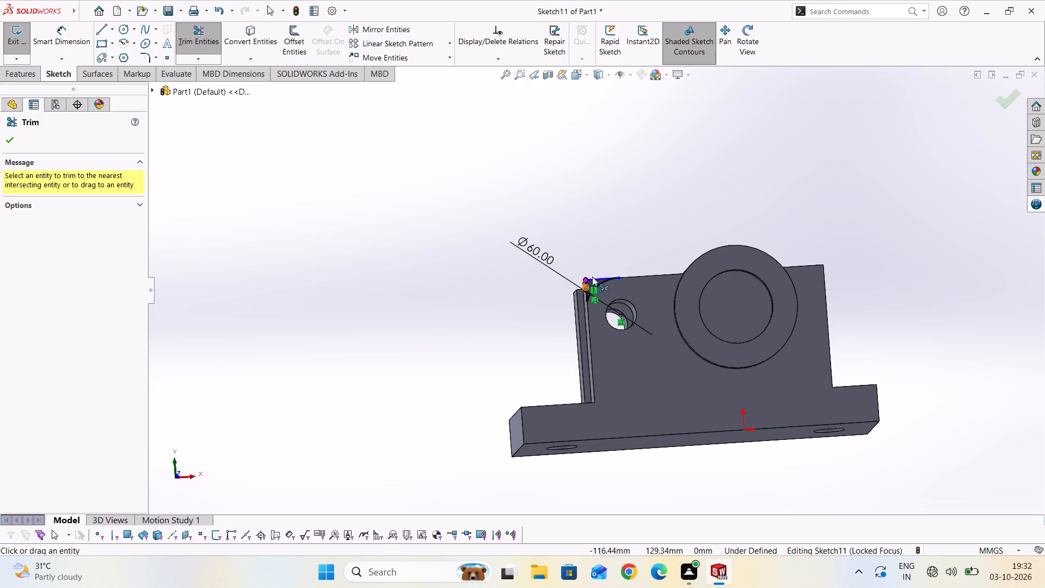
scroll(592, 277, "up", 6)
right_click(604, 275)
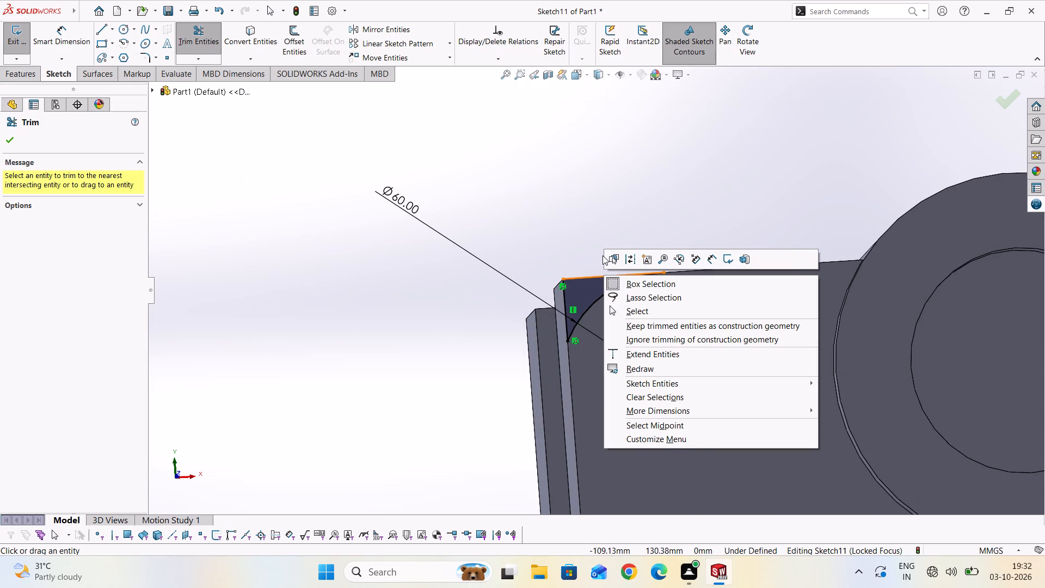
key("Escape")
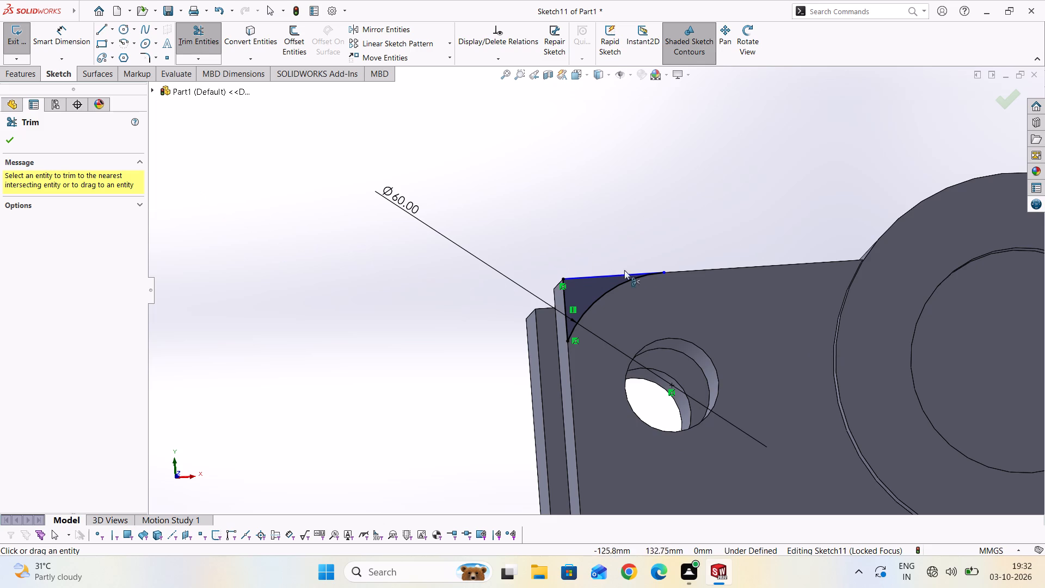
scroll(647, 270, "up", 6)
scroll(582, 271, "up", 4)
scroll(533, 294, "up", 3)
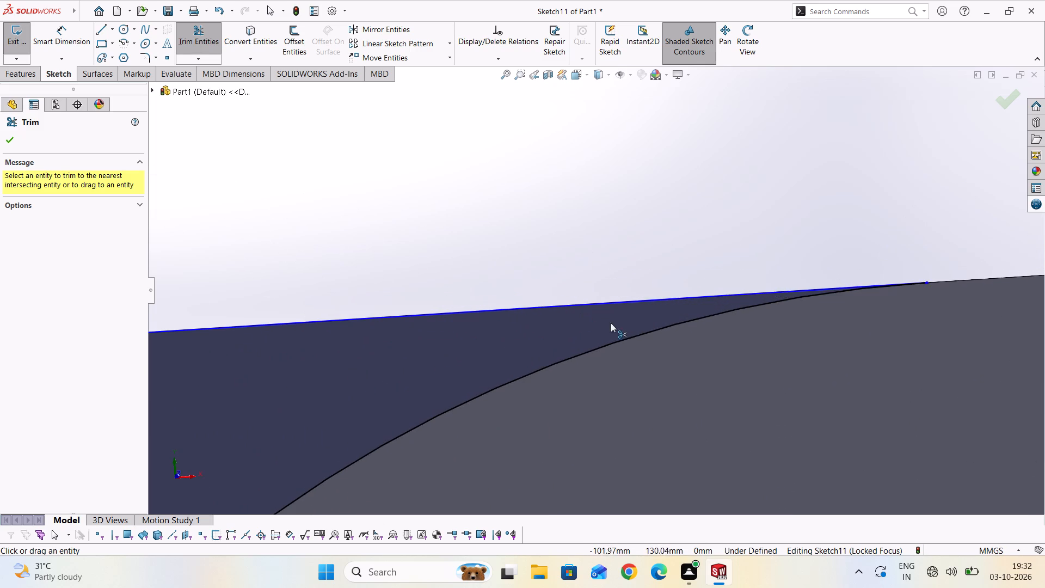
scroll(620, 327, "up", 3)
scroll(680, 316, "up", 3)
scroll(680, 316, "down", 4)
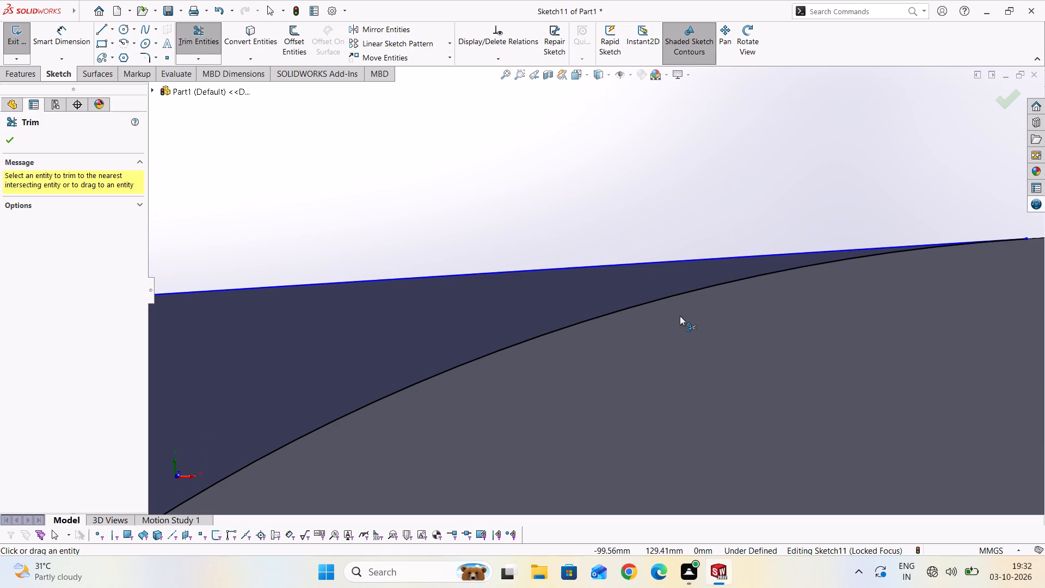
scroll(680, 316, "down", 7)
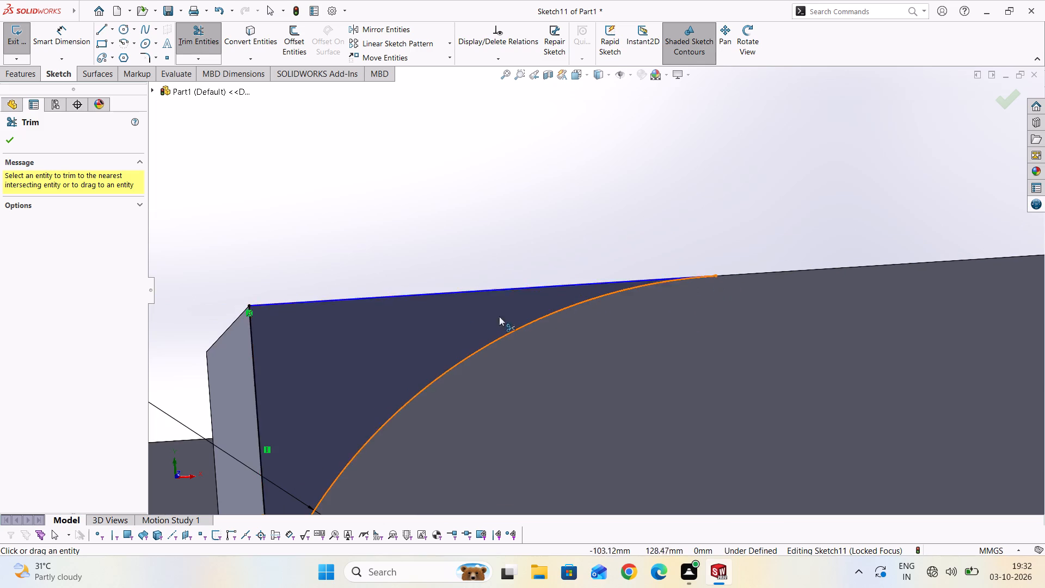
scroll(287, 303, "down", 2)
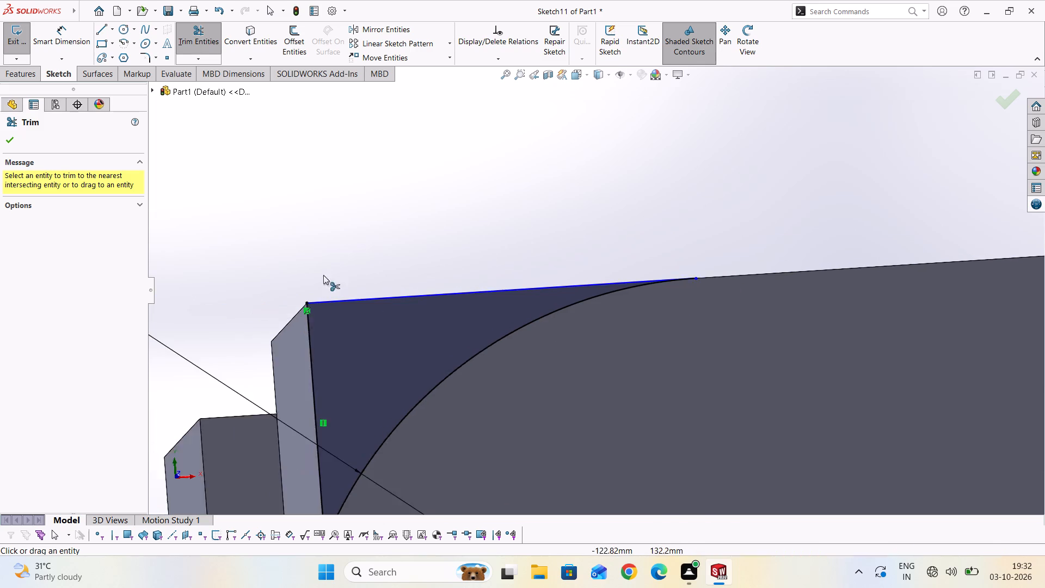
scroll(323, 275, "down", 4)
scroll(487, 391, "up", 3)
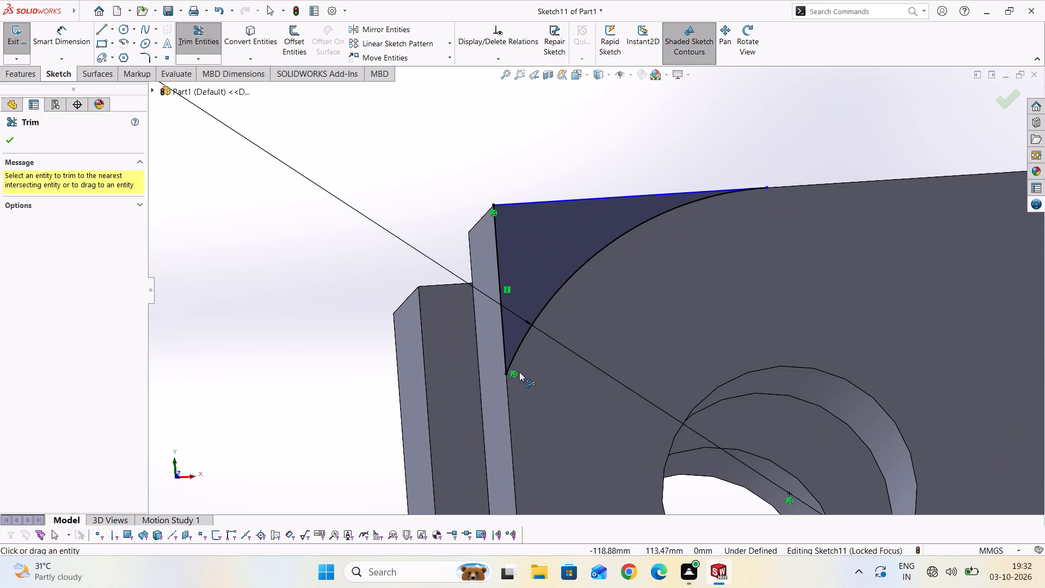
Examine the corner profile's lower end closely, checking where the arc and vertical line meet on the block's side edge.
scroll(506, 373, "up", 4)
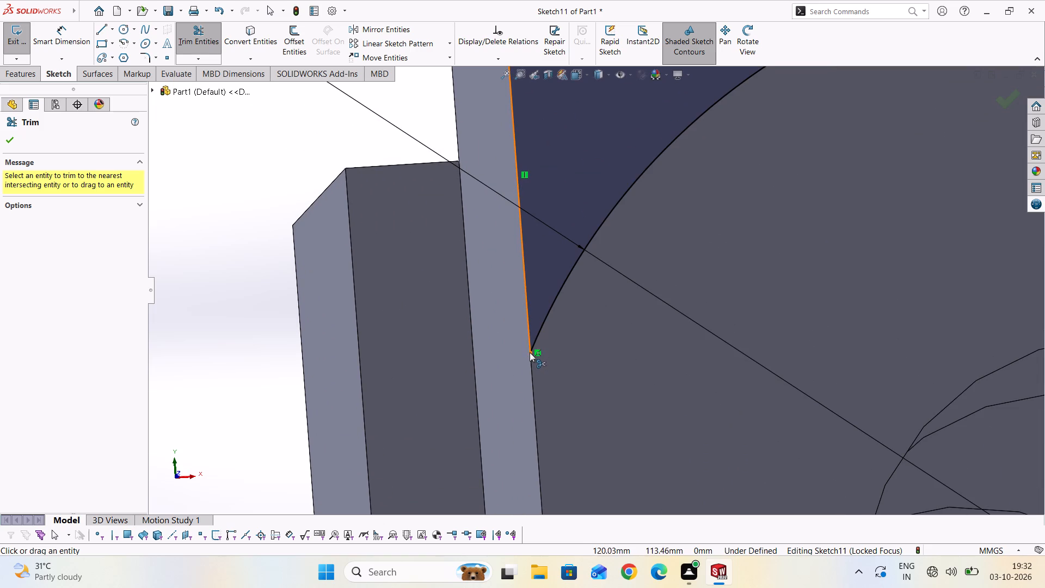
scroll(530, 353, "up", 7)
scroll(583, 326, "up", 5)
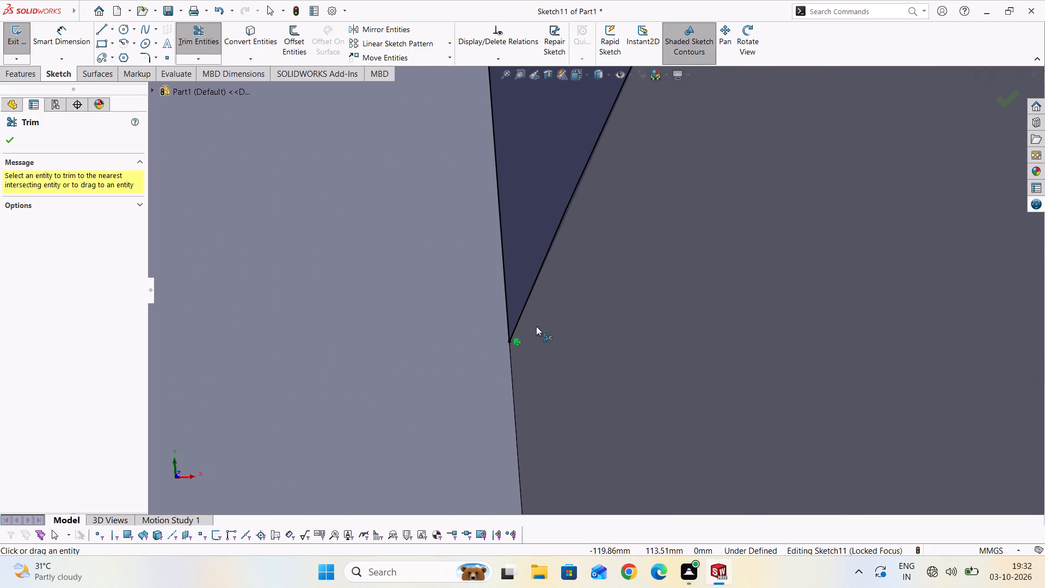
scroll(536, 326, "up", 12)
scroll(573, 366, "up", 4)
scroll(532, 341, "up", 18)
scroll(555, 312, "down", 4)
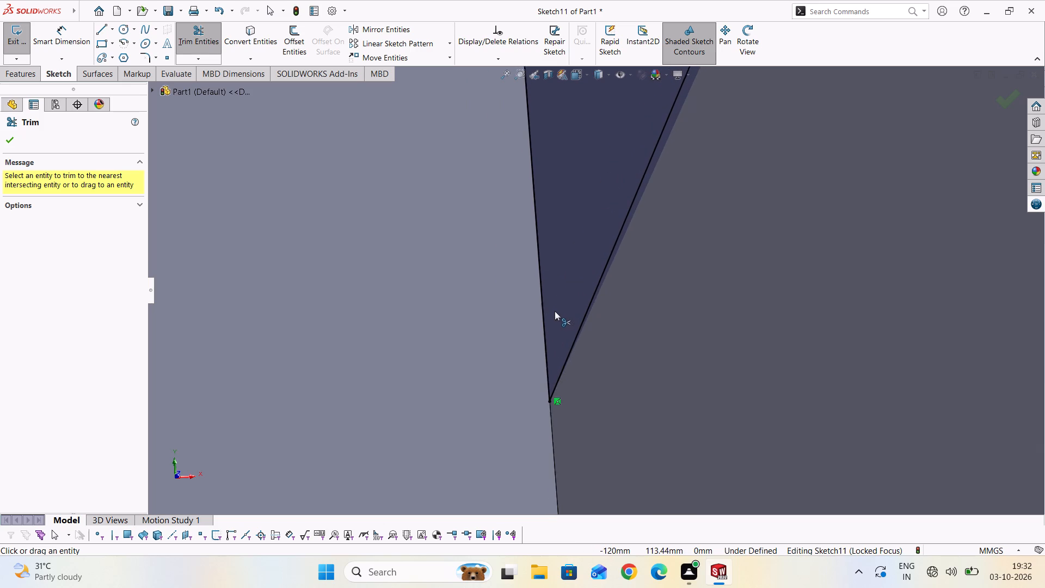
scroll(548, 359, "up", 3)
scroll(570, 417, "up", 5)
scroll(554, 357, "up", 4)
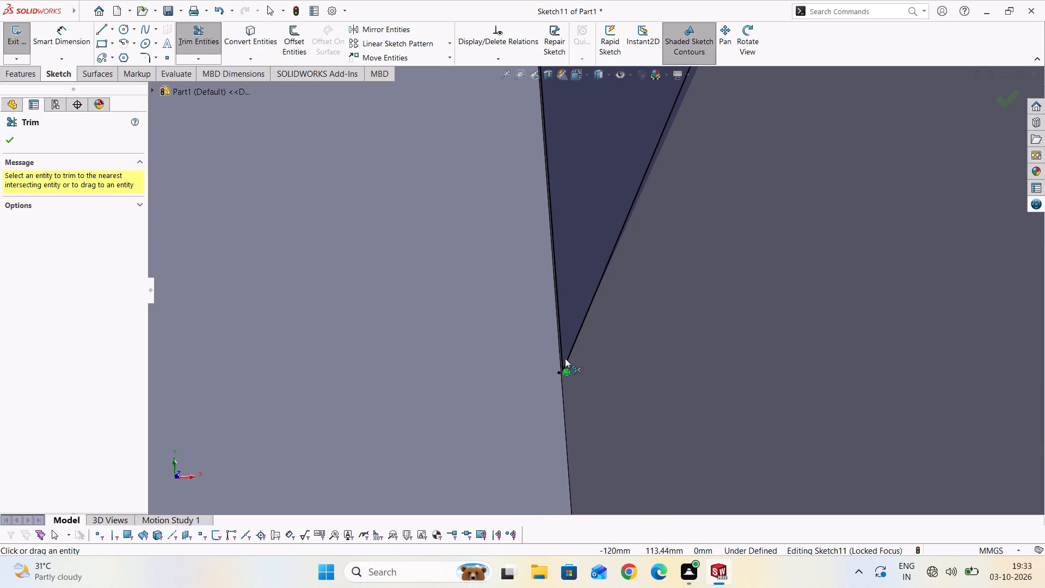
scroll(565, 358, "up", 12)
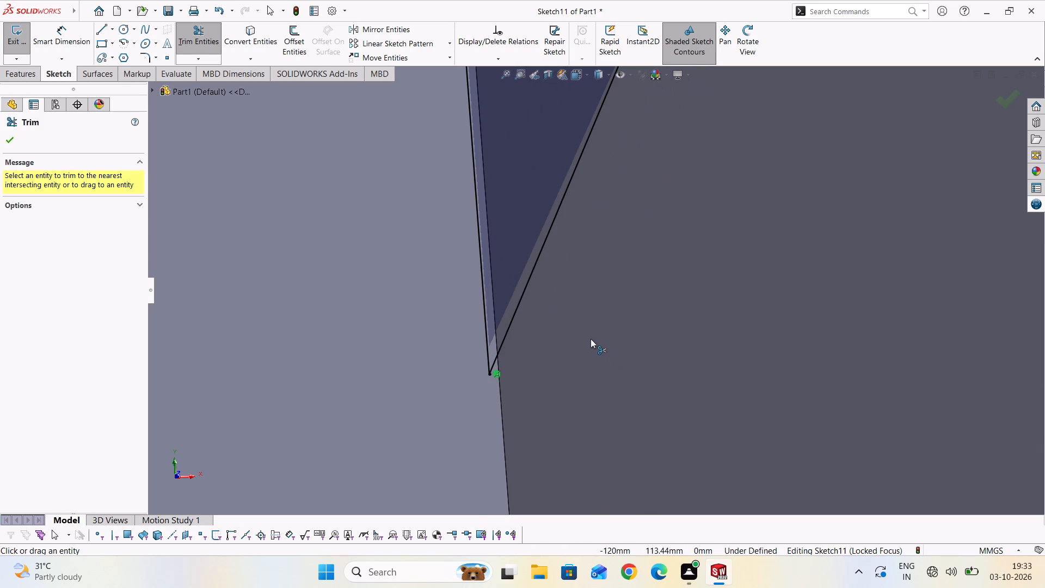
scroll(591, 339, "up", 5)
scroll(590, 338, "down", 3)
scroll(590, 338, "up", 4)
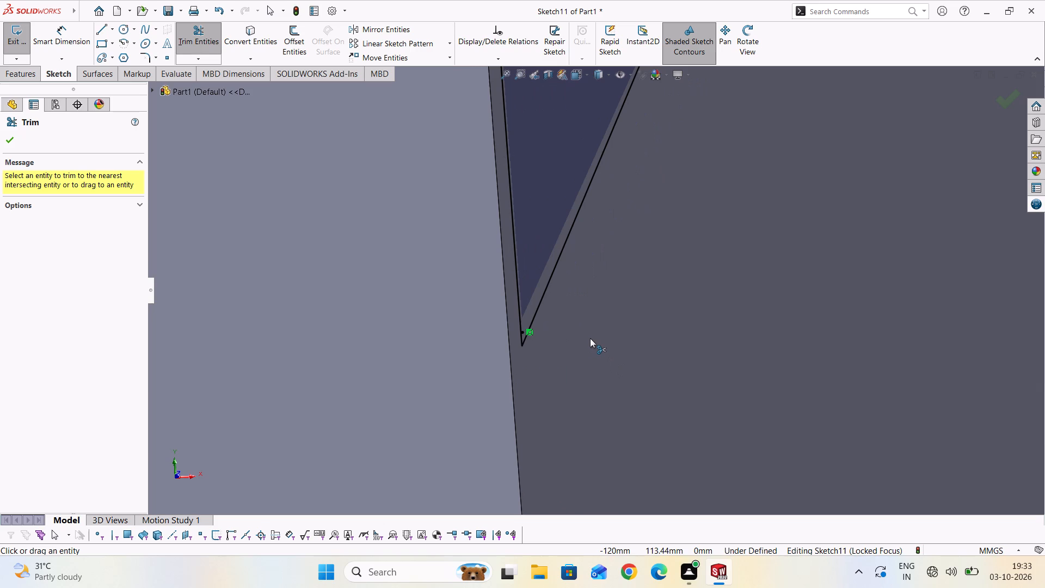
scroll(590, 338, "up", 8)
scroll(590, 338, "down", 4)
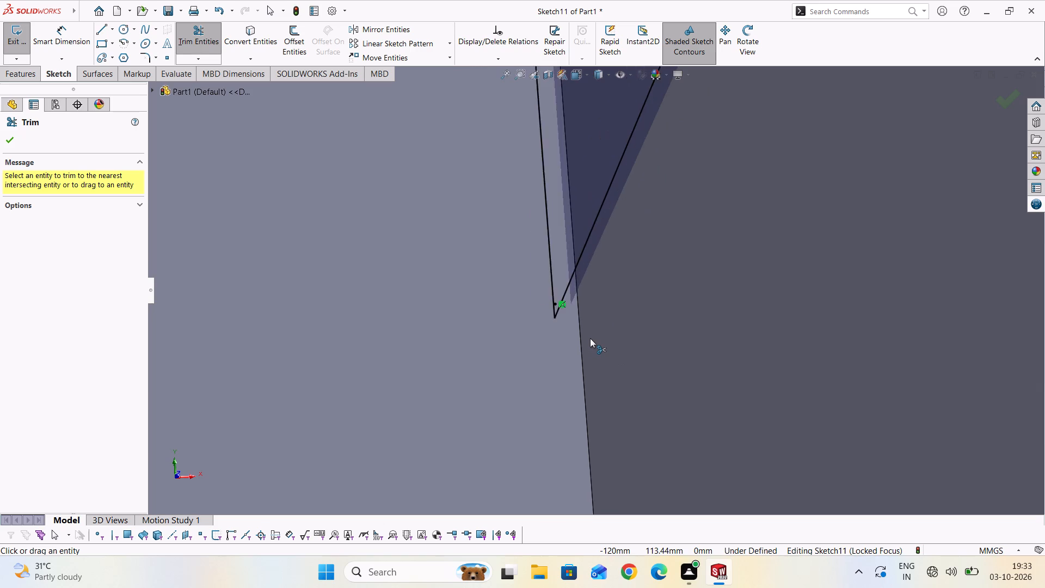
scroll(590, 338, "down", 20)
scroll(590, 338, "down", 7)
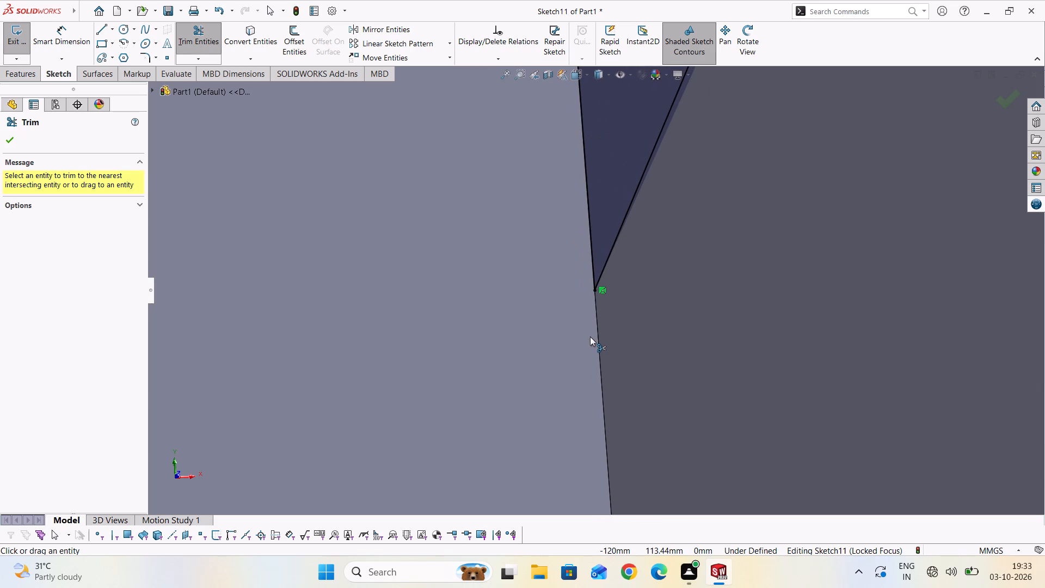
scroll(590, 336, "down", 20)
scroll(590, 336, "down", 7)
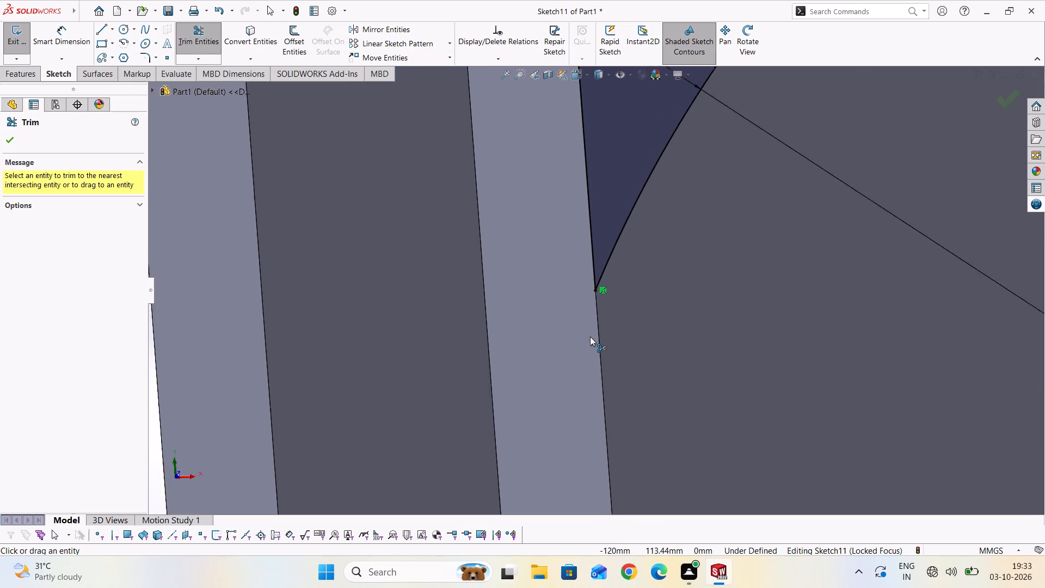
scroll(590, 336, "down", 13)
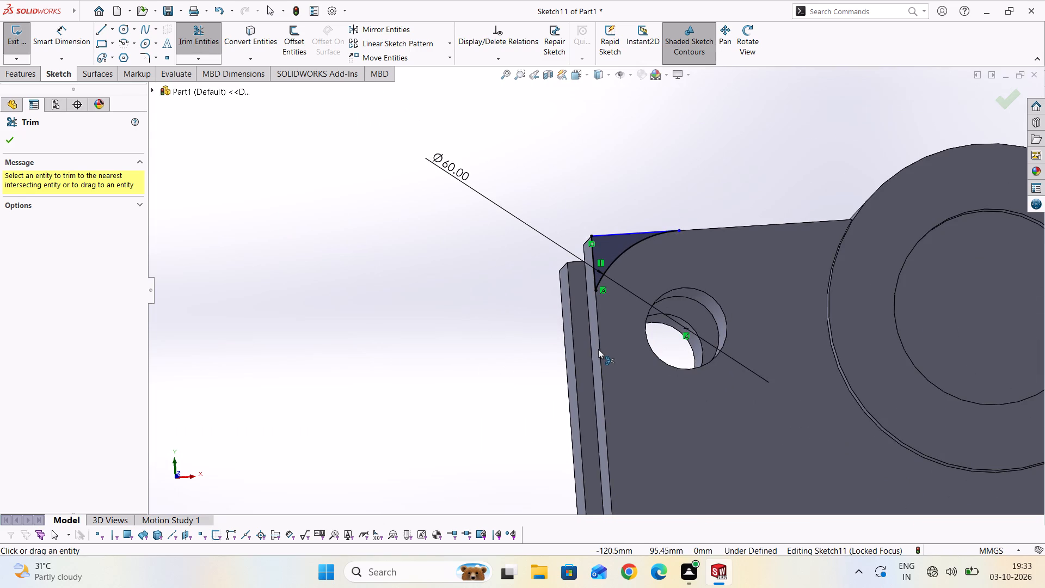
Undo the trim, the corner lines and the circle's diameter edit, bringing back the full untrimmed circle around the cross-hole.
key("ctrl+z")
key("ctrl+z")
key("ctrl+z")
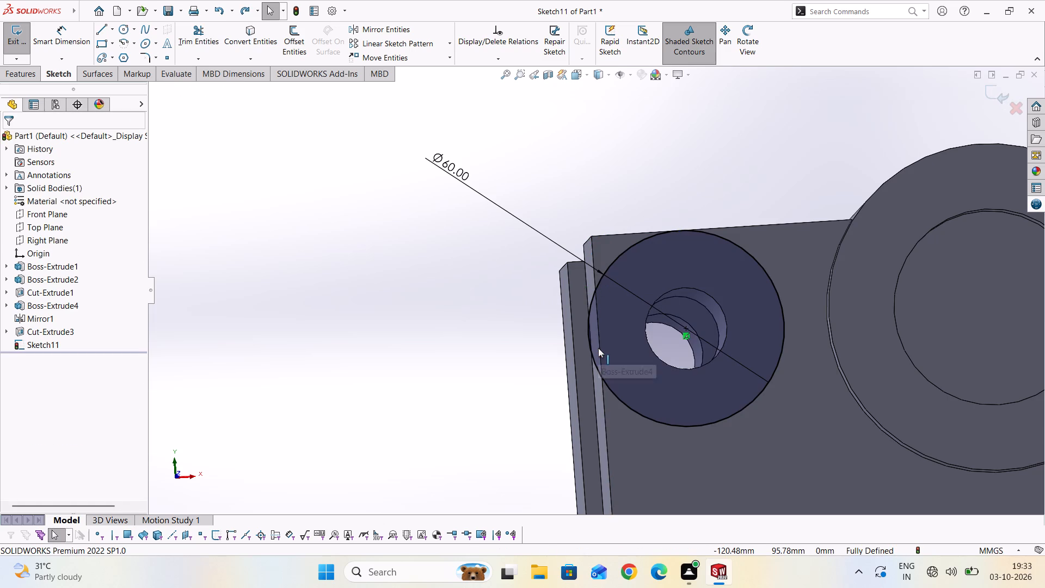
key("ctrl+z")
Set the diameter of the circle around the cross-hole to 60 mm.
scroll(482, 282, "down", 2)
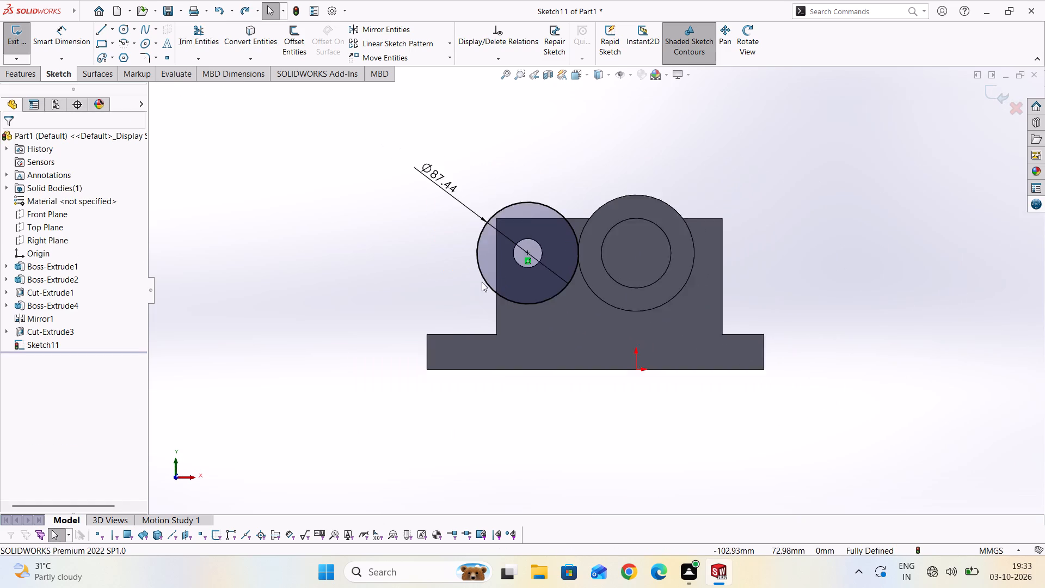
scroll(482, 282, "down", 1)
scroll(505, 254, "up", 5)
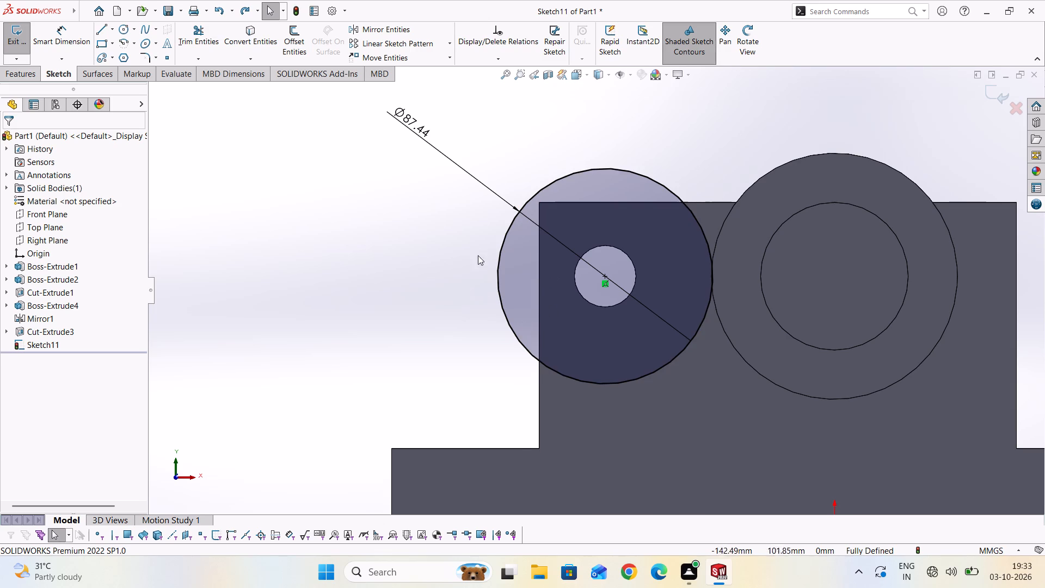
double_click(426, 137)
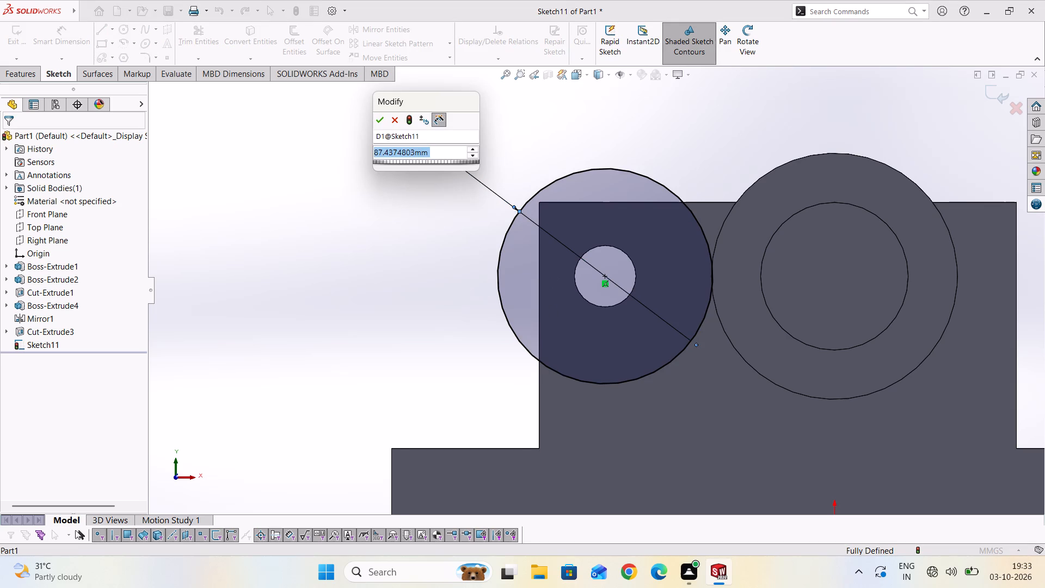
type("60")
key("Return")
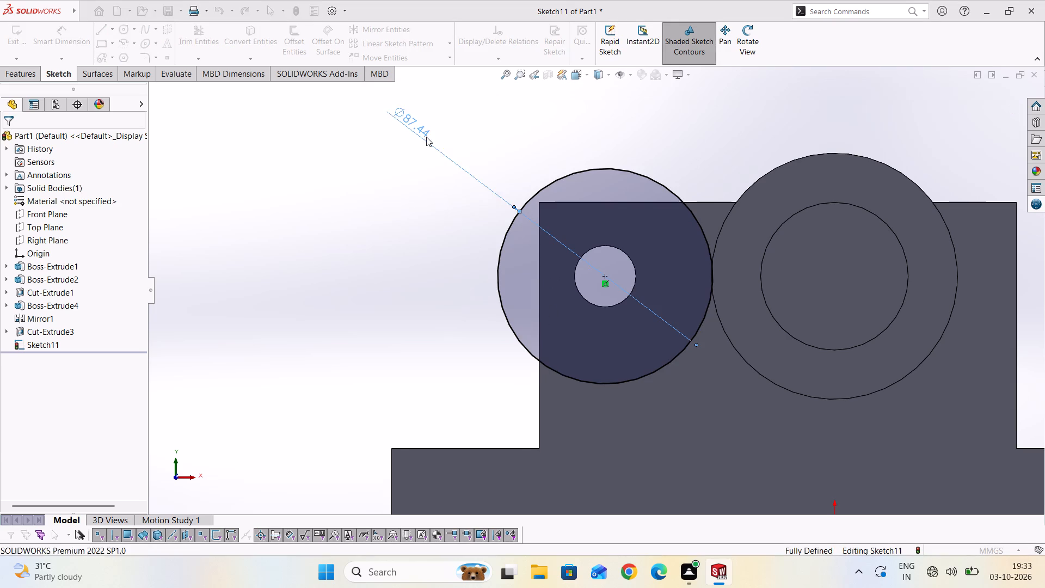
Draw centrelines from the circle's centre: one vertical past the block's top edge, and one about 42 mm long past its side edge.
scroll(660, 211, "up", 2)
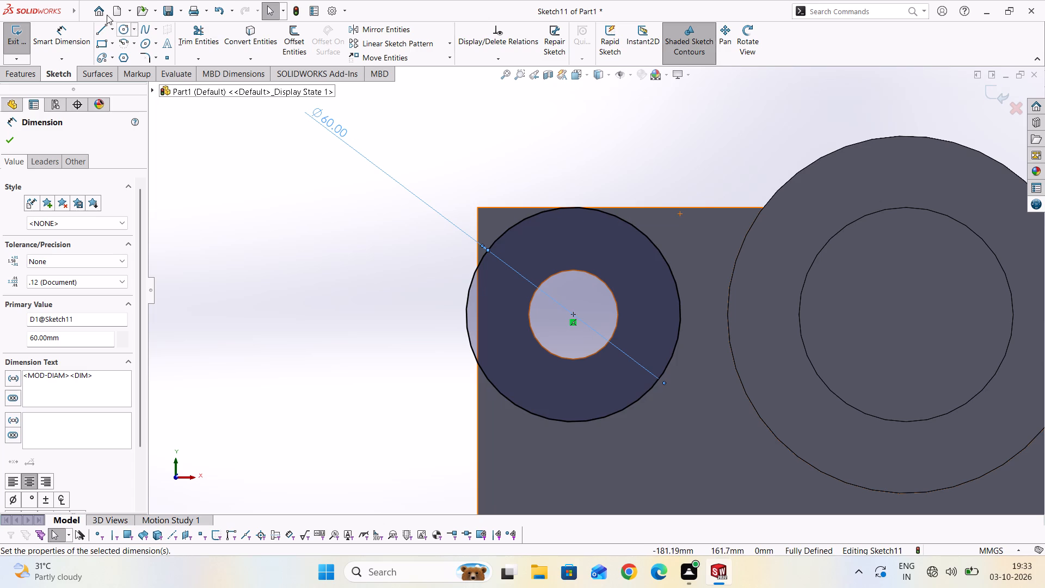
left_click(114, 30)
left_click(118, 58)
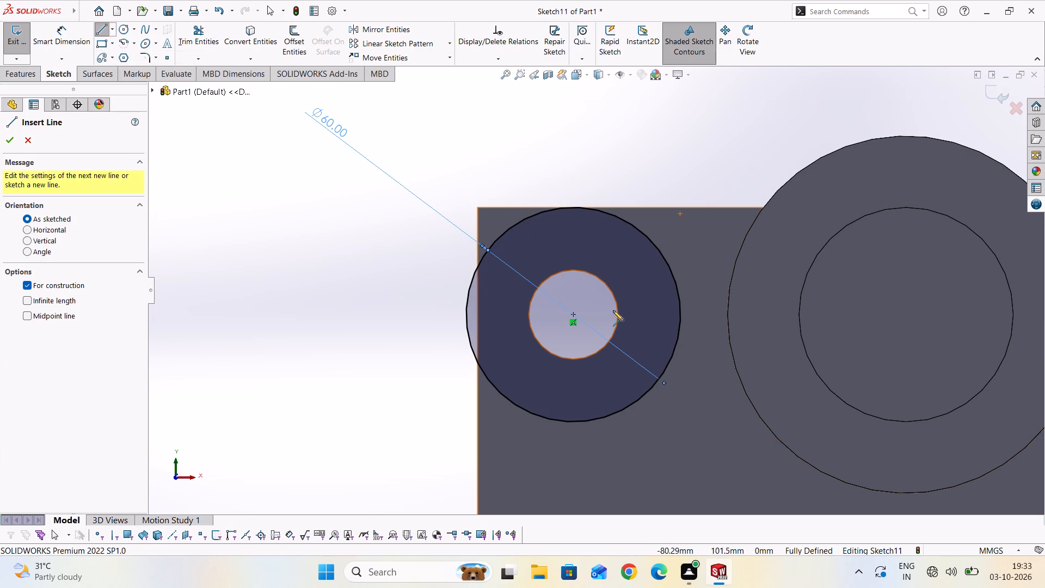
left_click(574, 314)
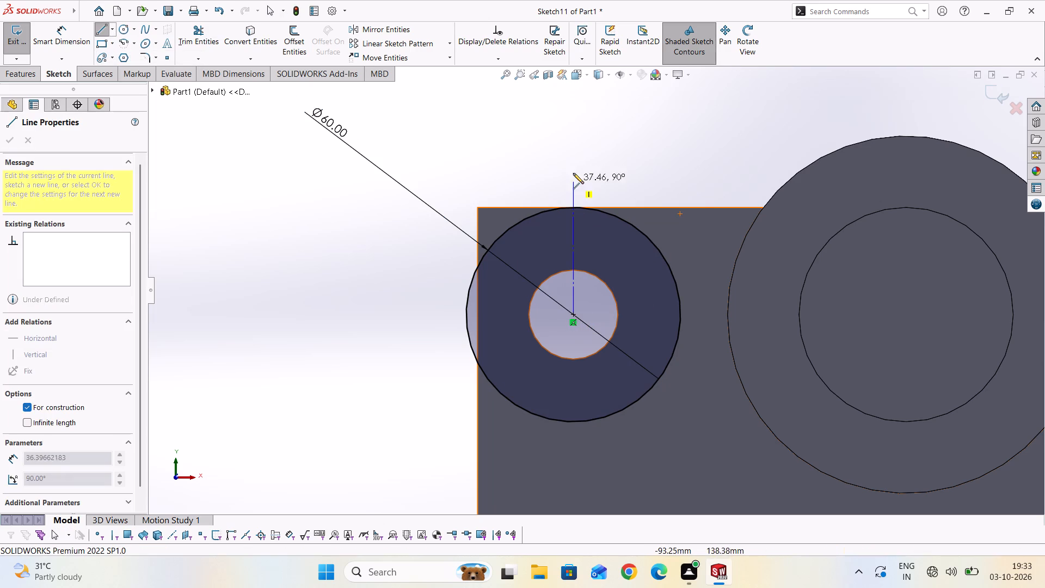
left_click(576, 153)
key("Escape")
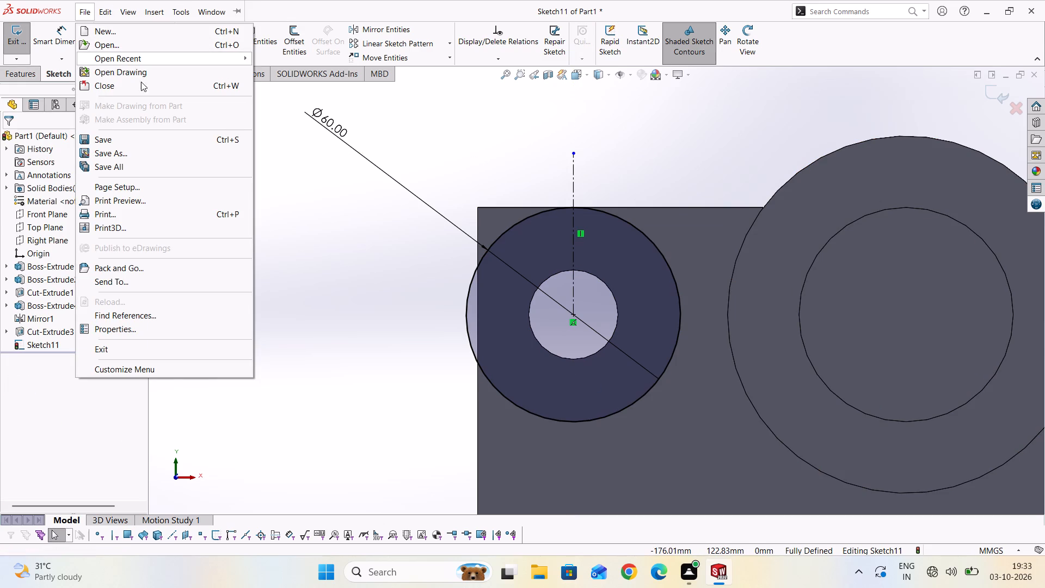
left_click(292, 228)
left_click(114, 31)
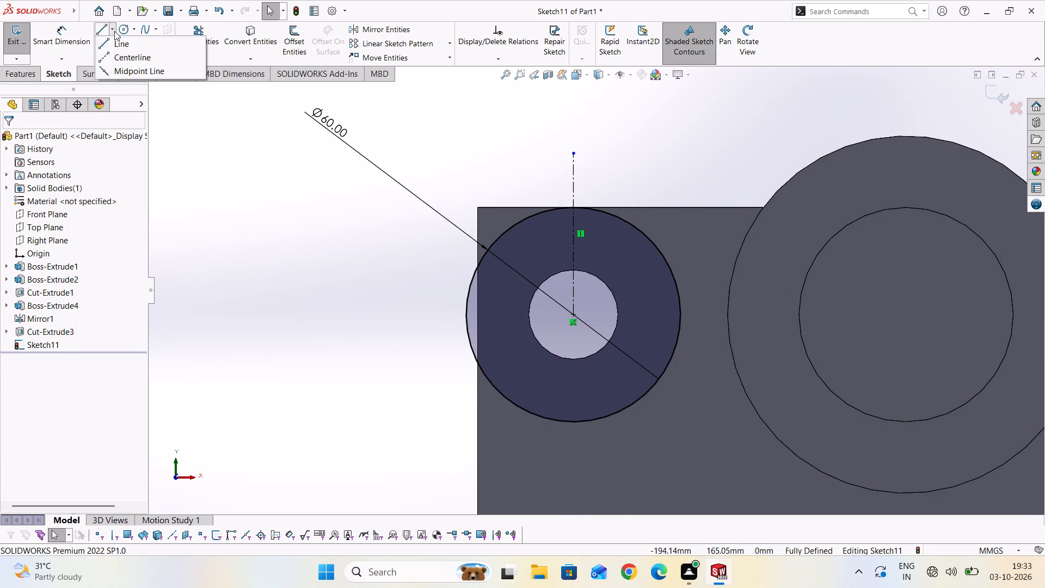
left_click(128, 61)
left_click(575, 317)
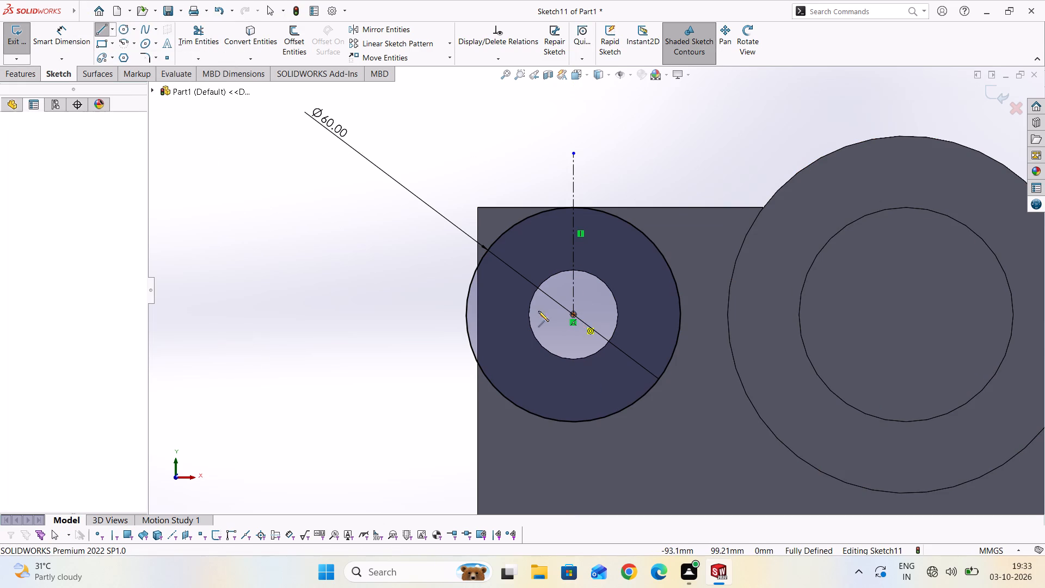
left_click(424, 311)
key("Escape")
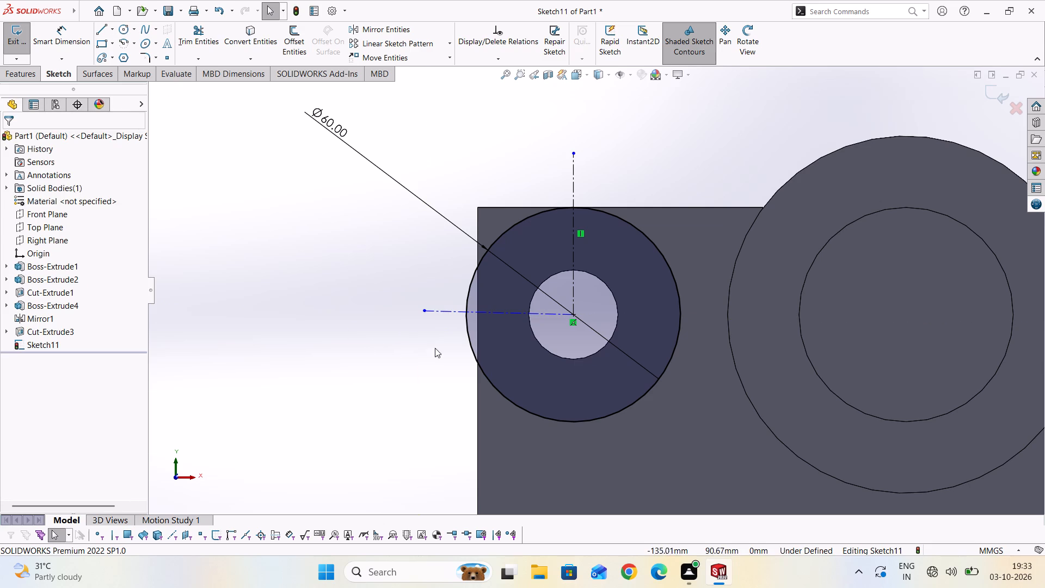
Undo the centrelines, the diameter edit and the circle, back to before the corner sketch was started on the block's front face.
scroll(482, 314, "up", 3)
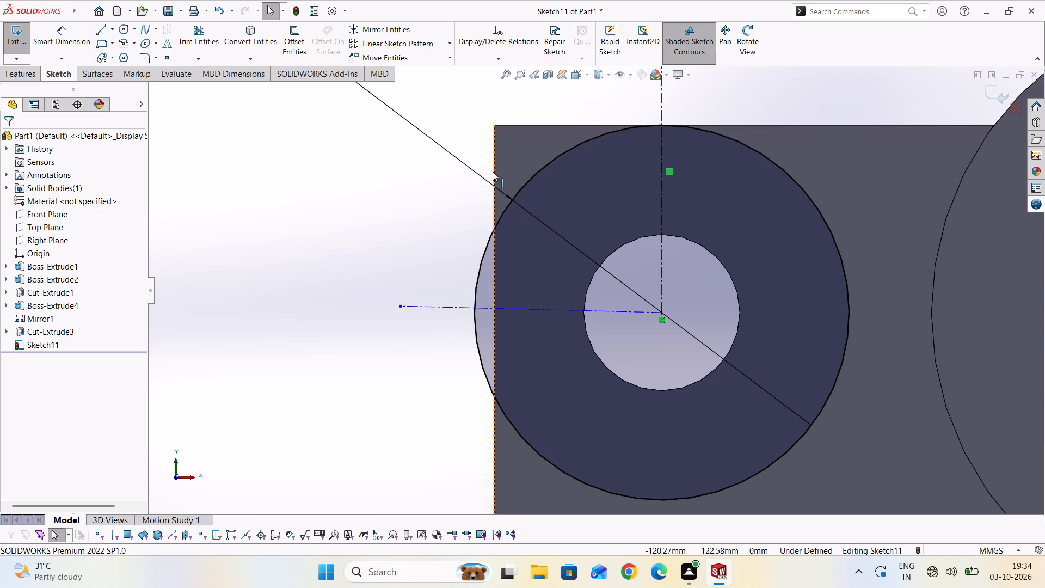
scroll(487, 292, "down", 2)
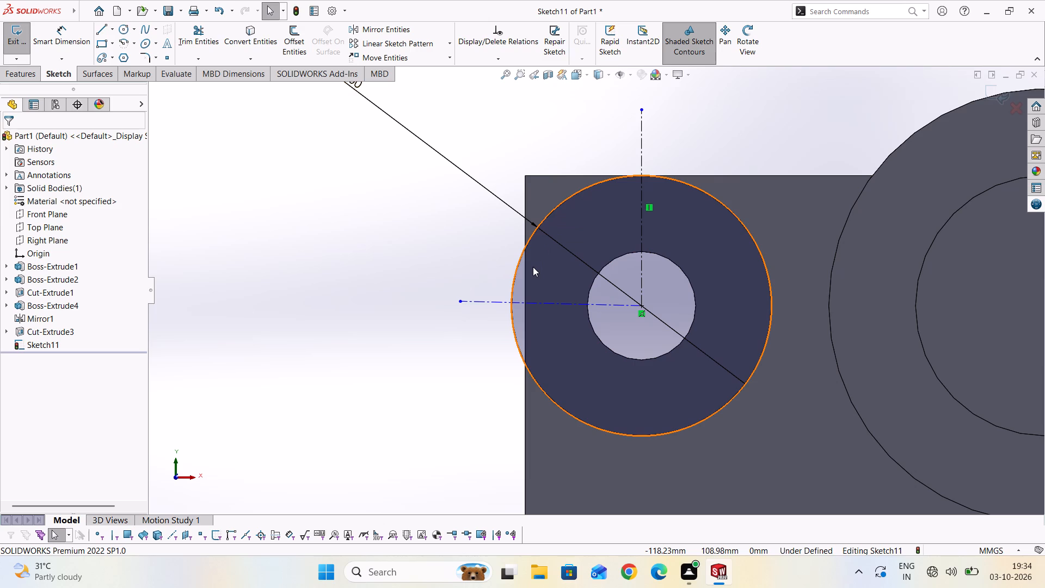
key("Escape")
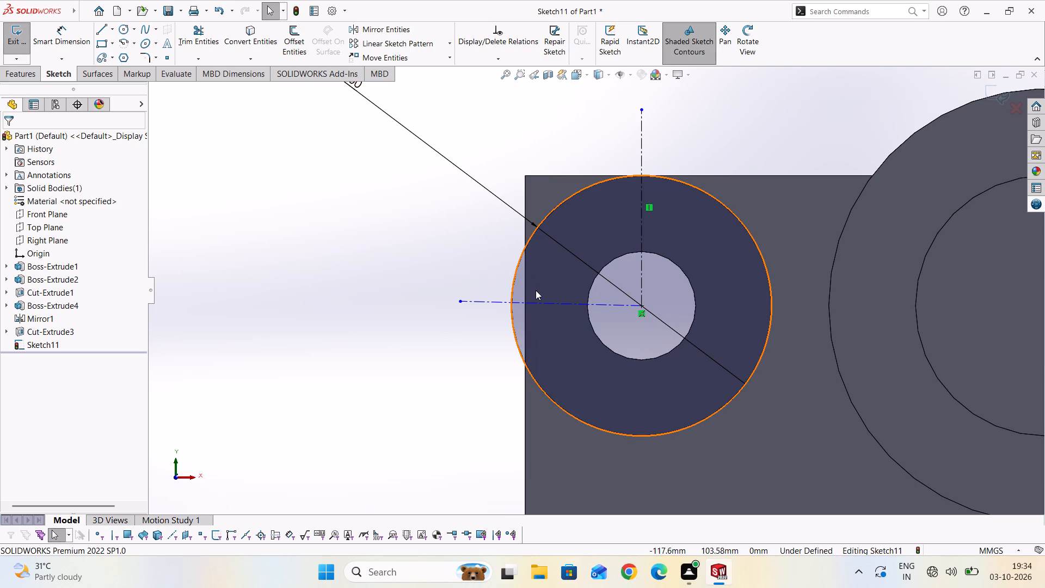
key("ctrl+z")
key("ctrl+z")
key("ctrl+z")
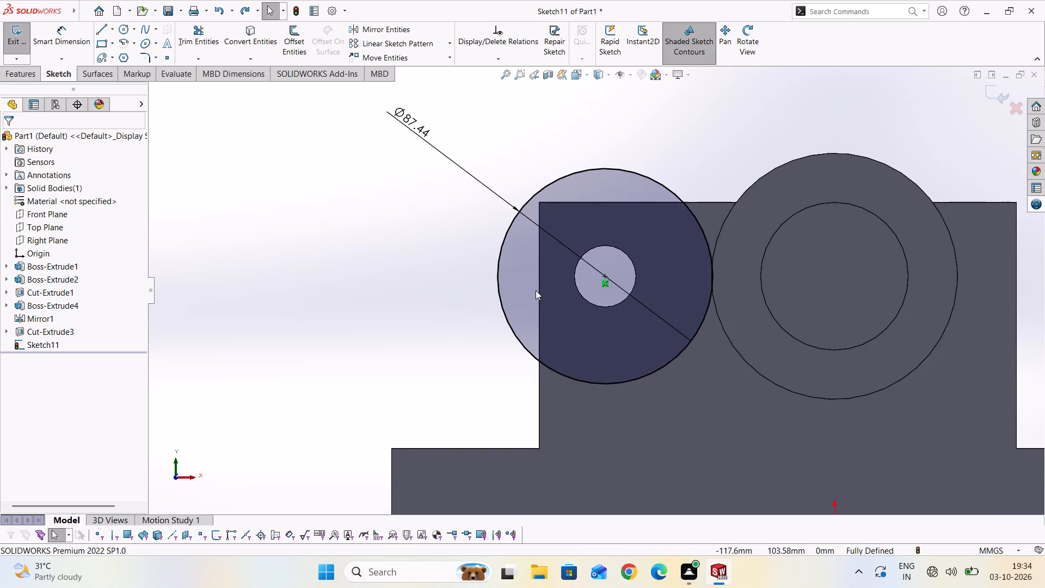
key("ctrl+z")
key("ctrl+z")
key("z")
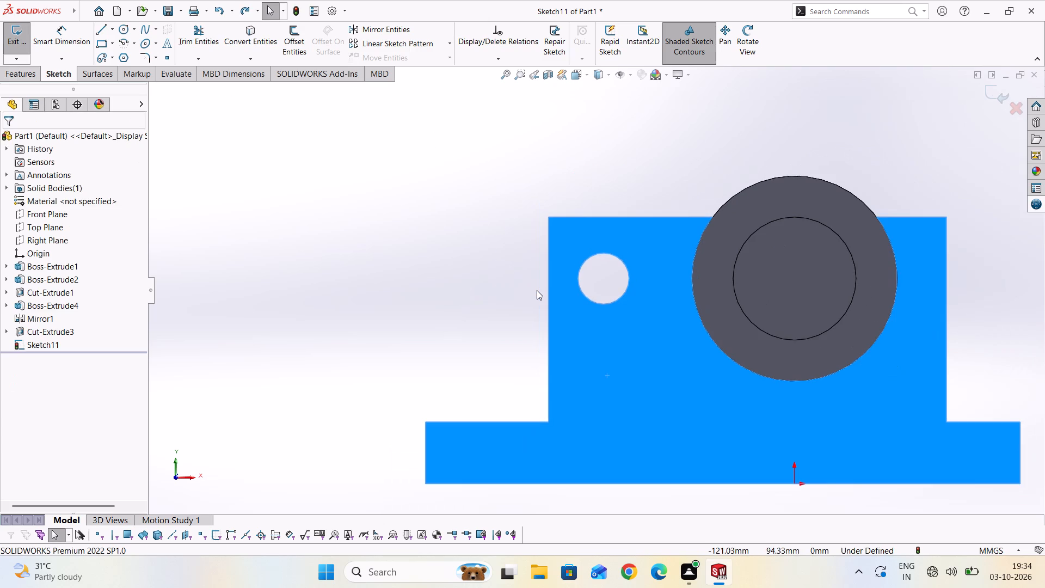
key("ctrl+z")
key("ctrl+z")
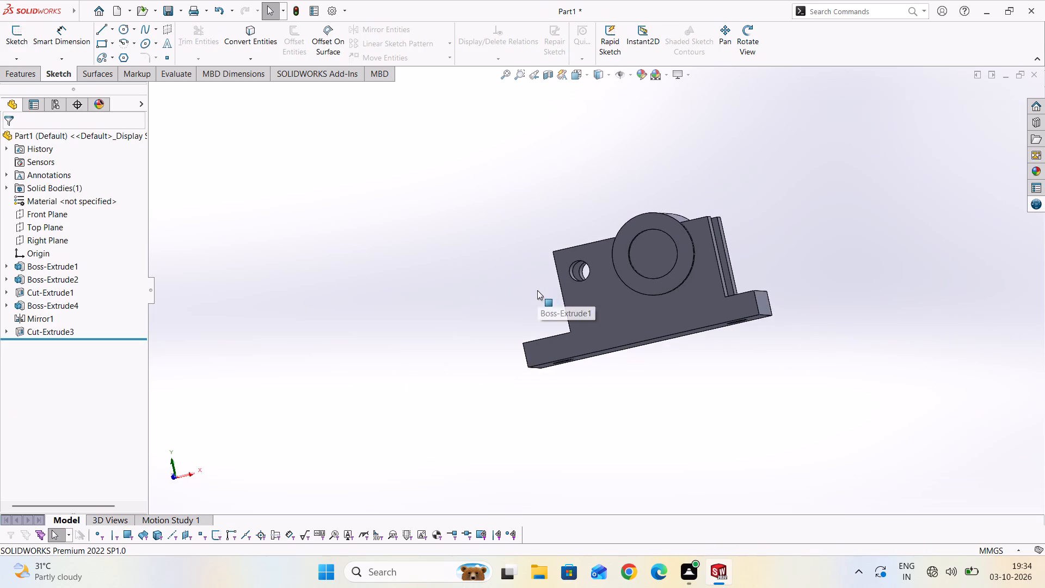
Undo the cross-hole cut to go back into its 25 mm circle sketch on the block's front face.
key("ctrl+z")
middle_click_drag(335, 305, 336, 304)
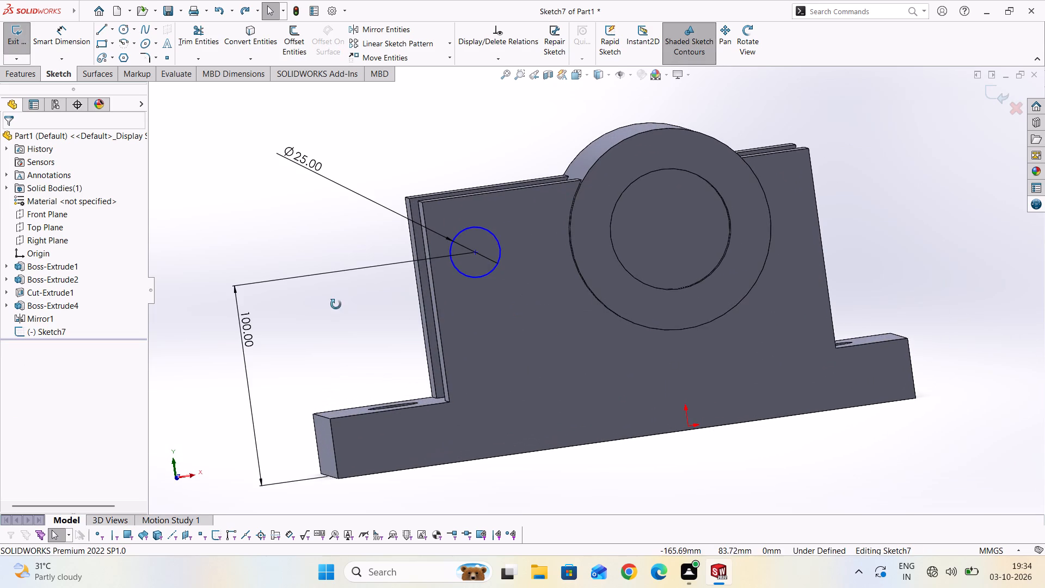
middle_click_drag(336, 304, 296, 283)
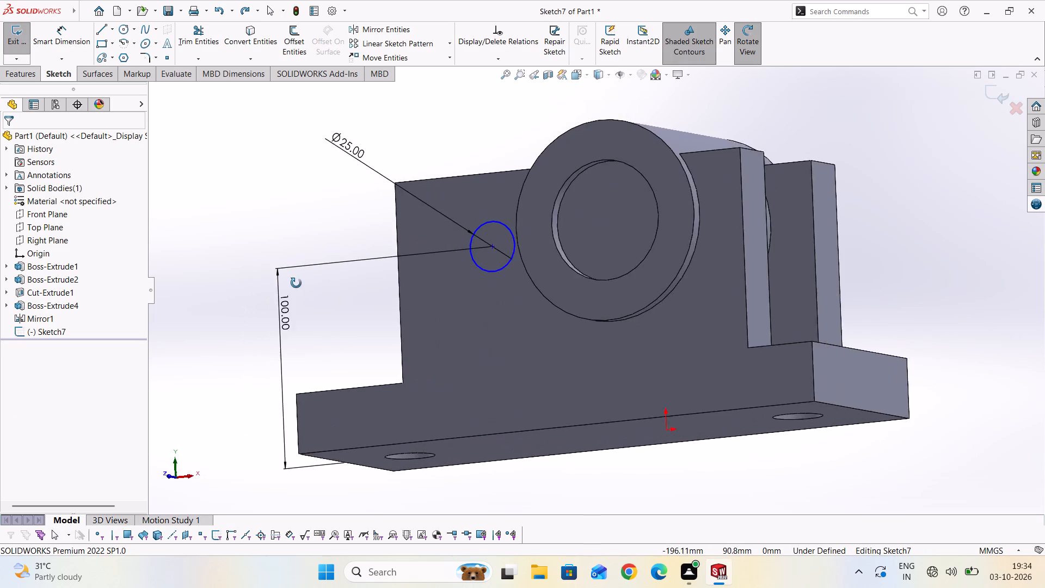
middle_click_drag(296, 283, 331, 283)
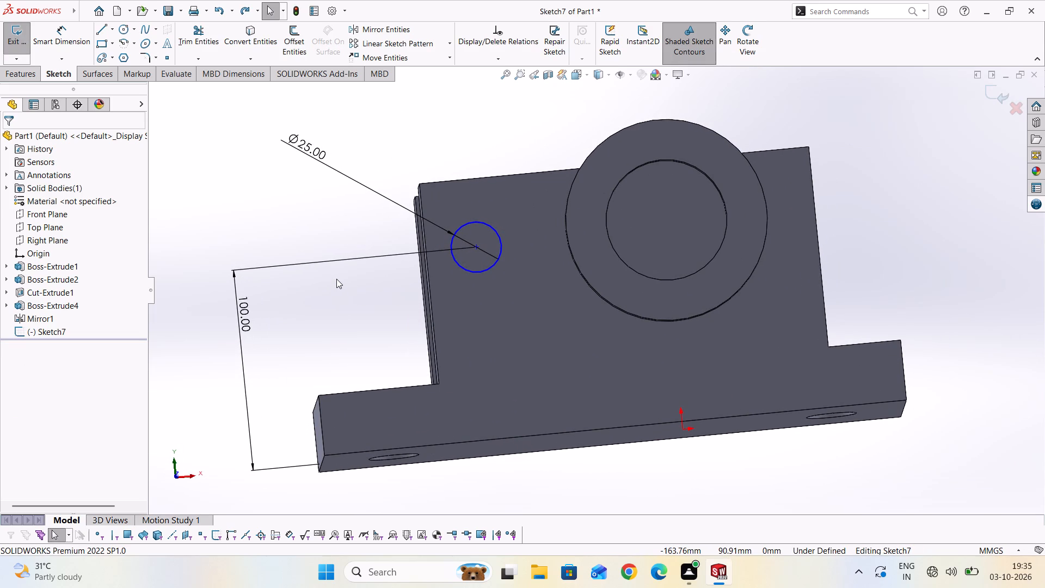
key("ctrl+z")
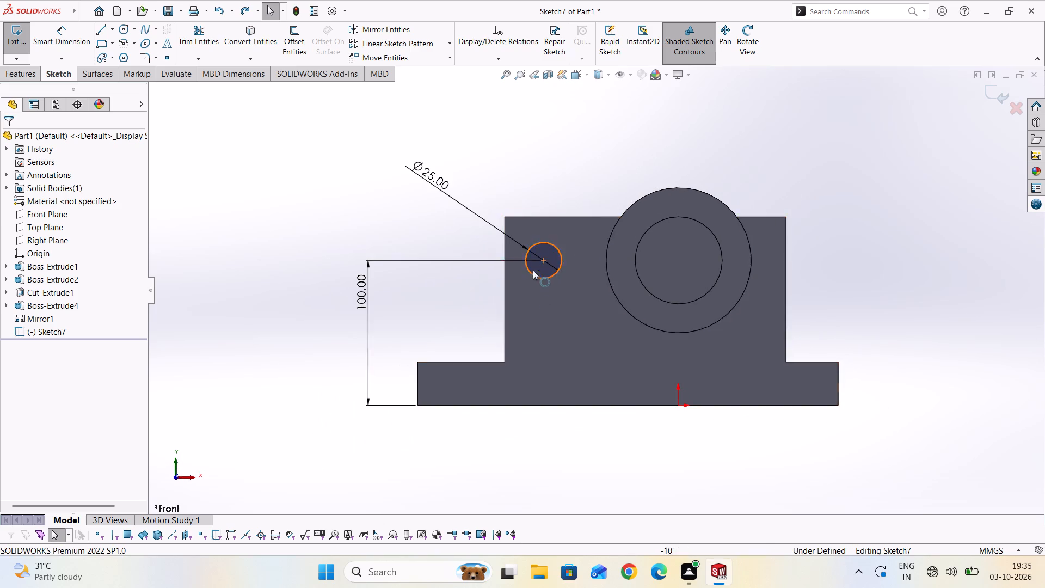
Dimension the 25 mm circle's centre 30 mm from the block's vertical side edge.
scroll(531, 255, "up", 5)
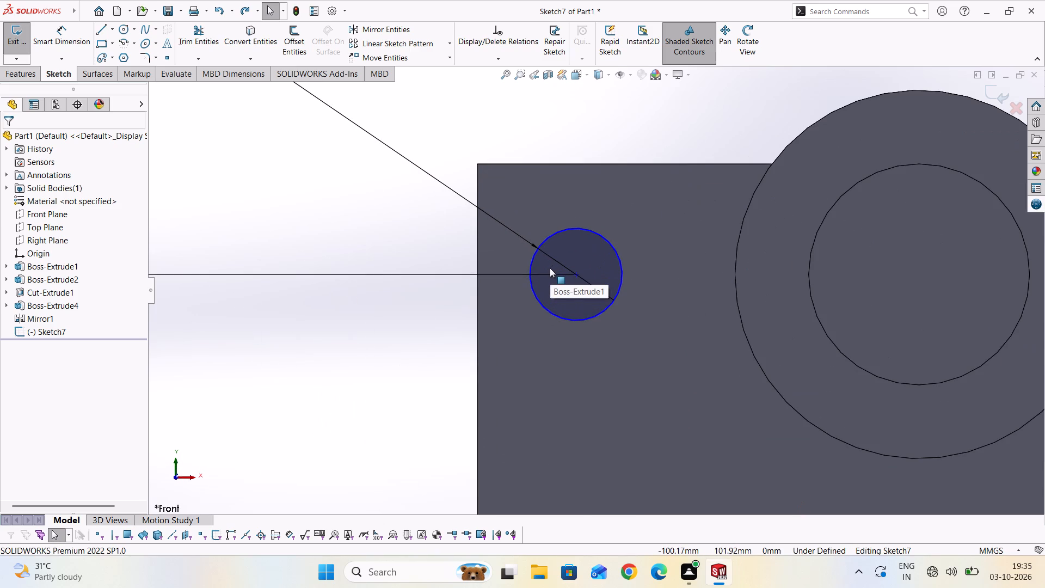
scroll(521, 265, "up", 1)
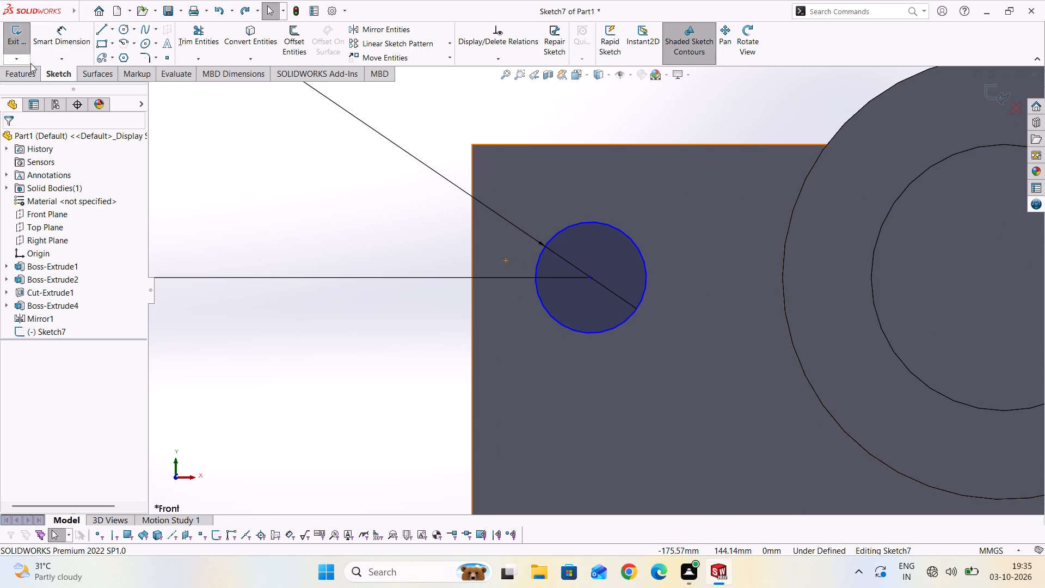
left_click(75, 36)
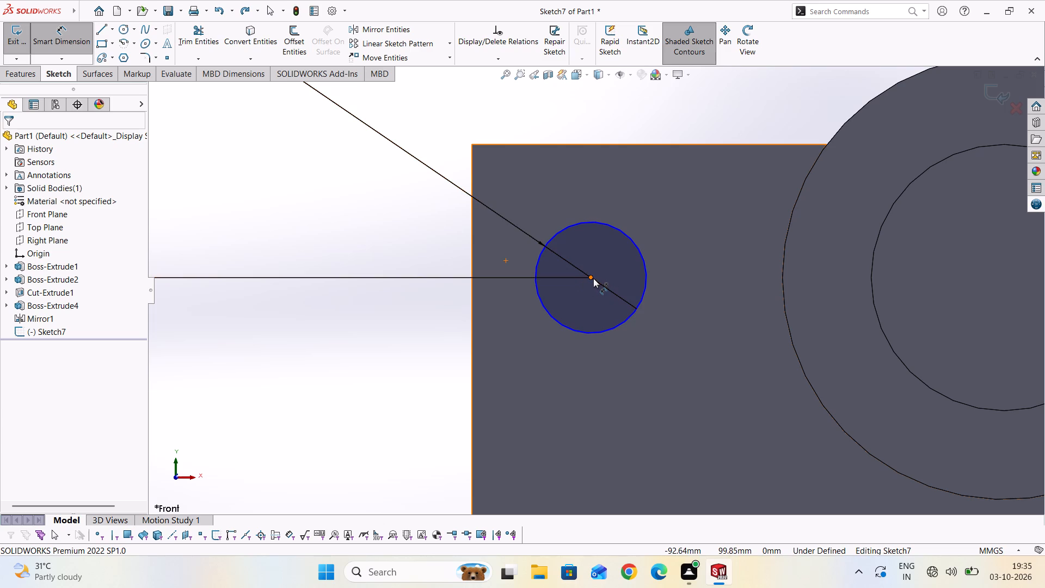
left_click(593, 278)
left_click(472, 297)
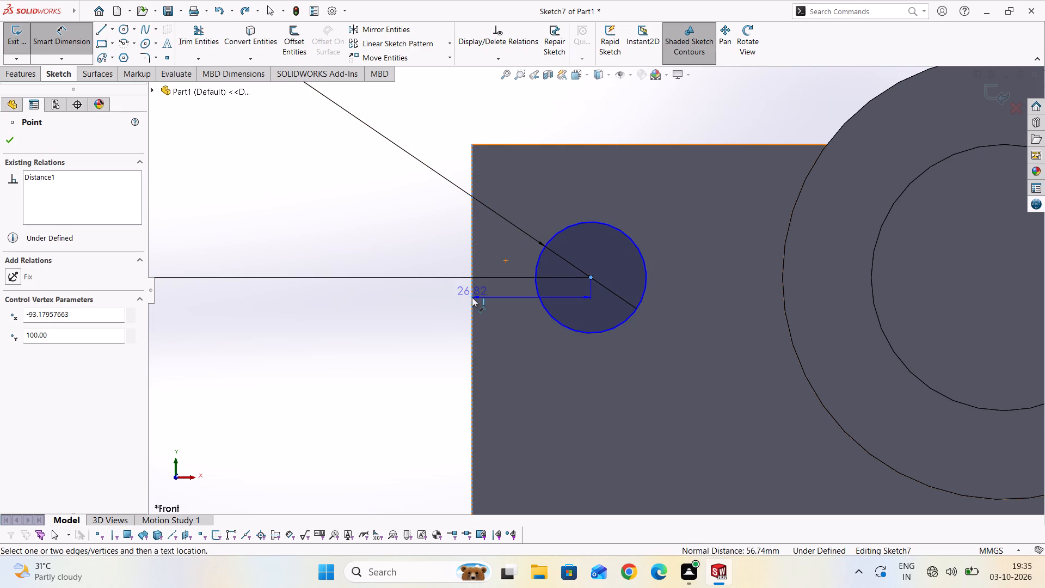
left_click(507, 111)
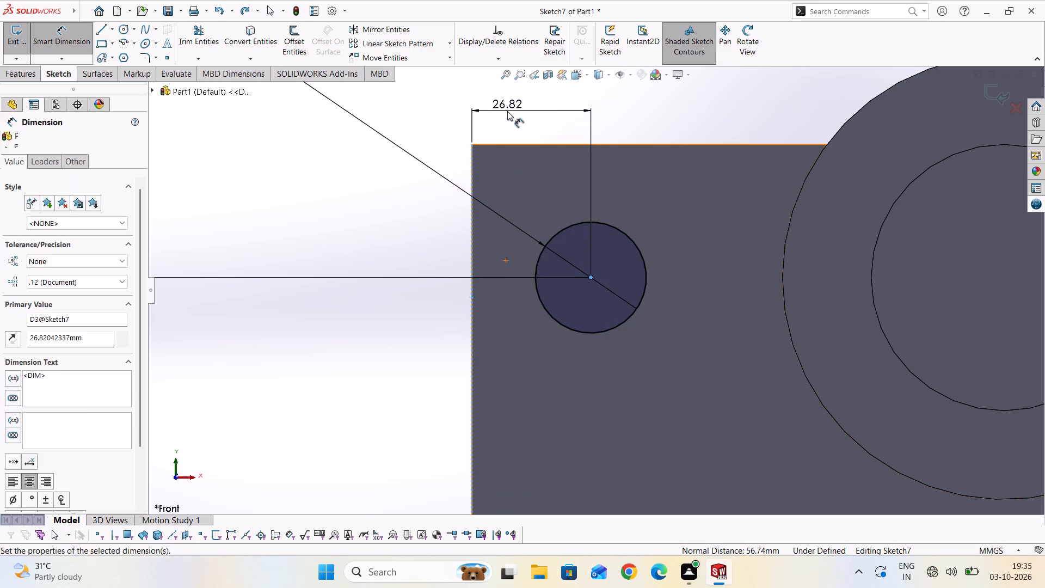
type("30")
key("Return")
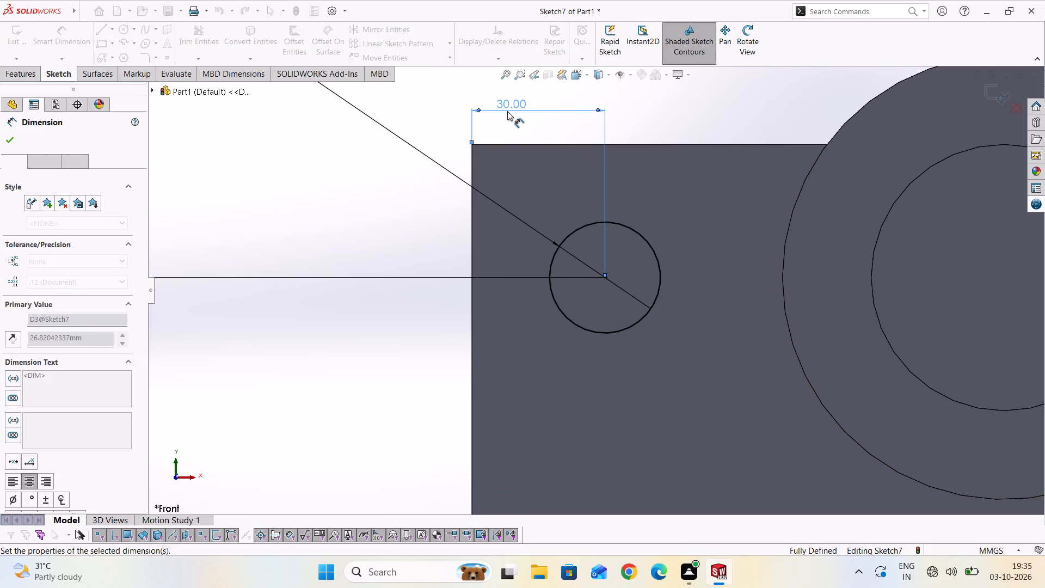
left_click(5, 140)
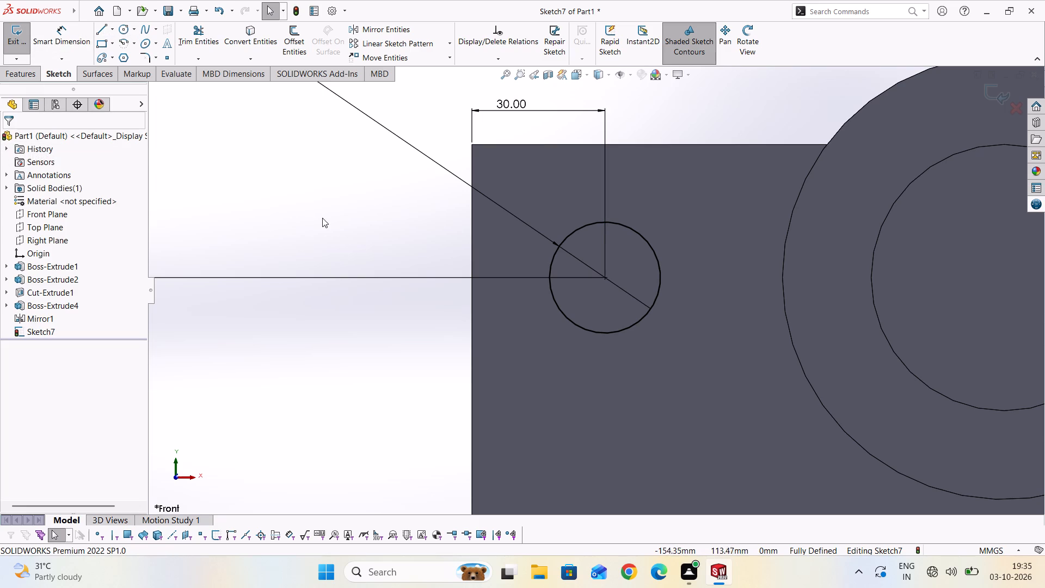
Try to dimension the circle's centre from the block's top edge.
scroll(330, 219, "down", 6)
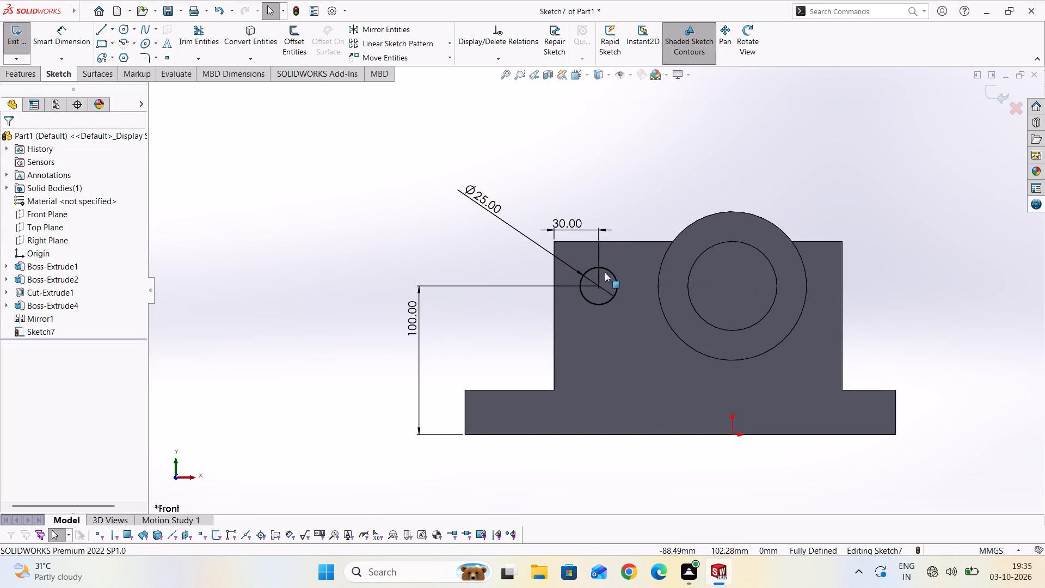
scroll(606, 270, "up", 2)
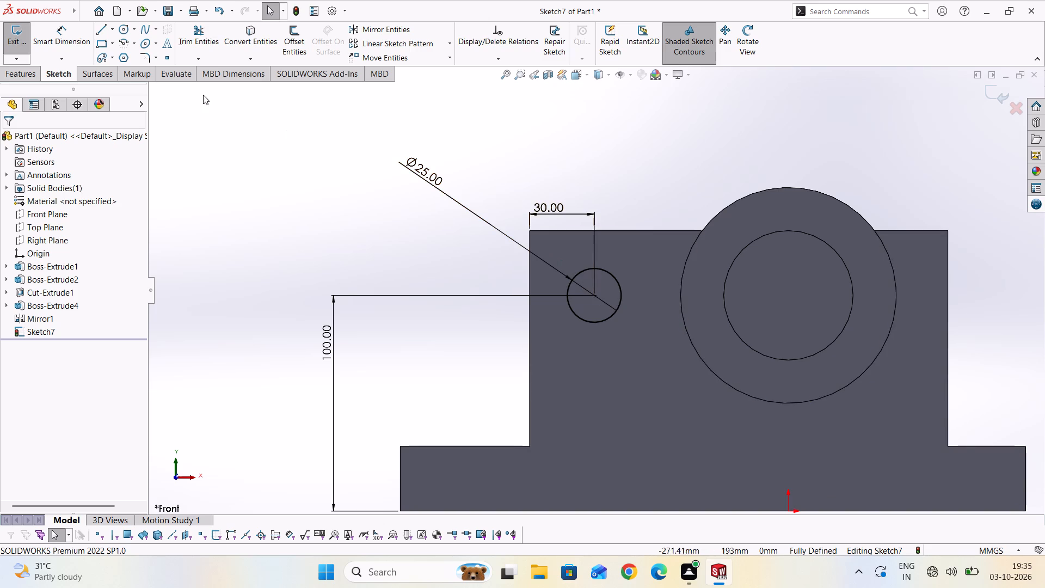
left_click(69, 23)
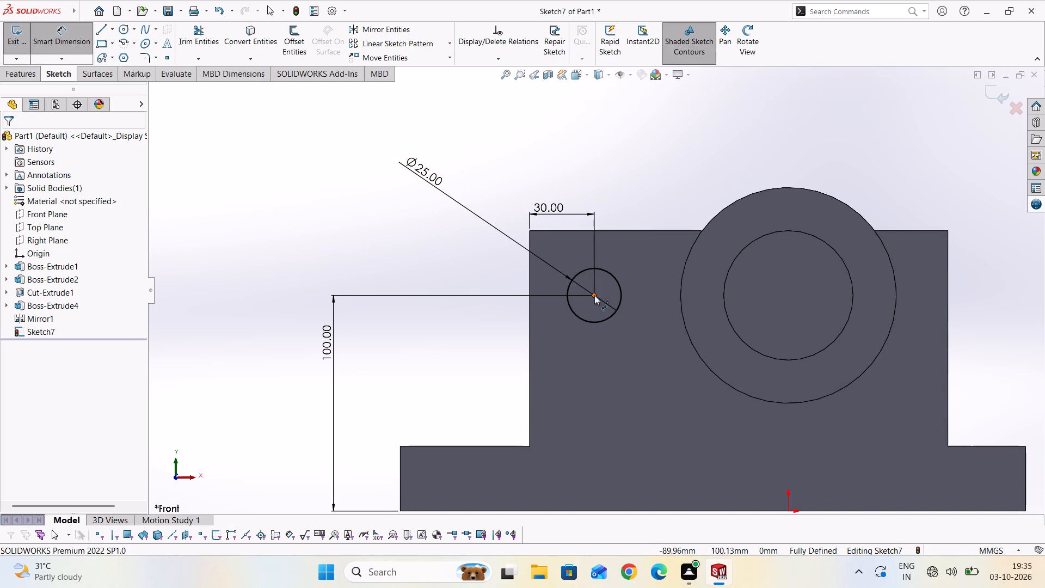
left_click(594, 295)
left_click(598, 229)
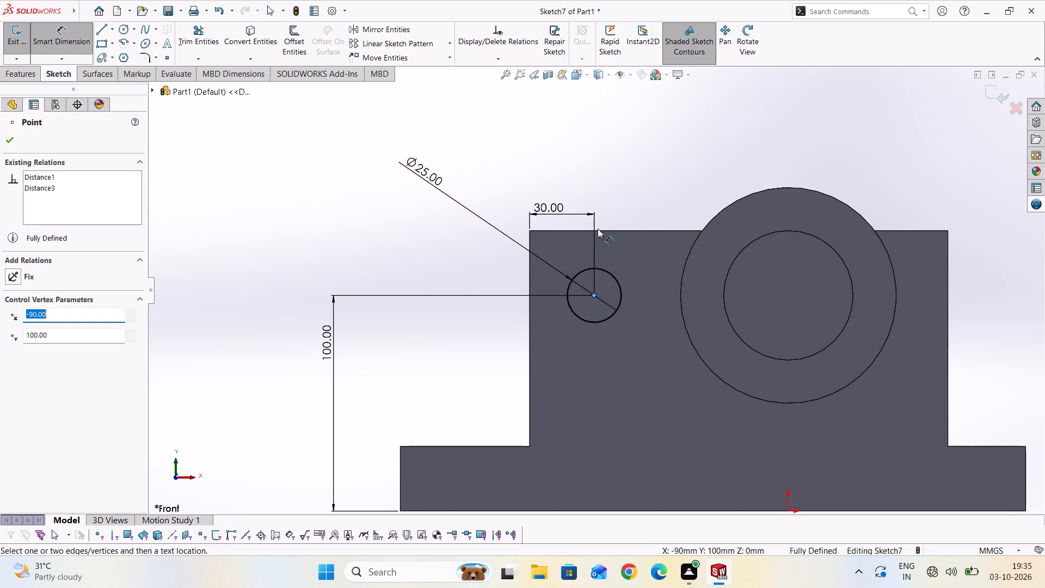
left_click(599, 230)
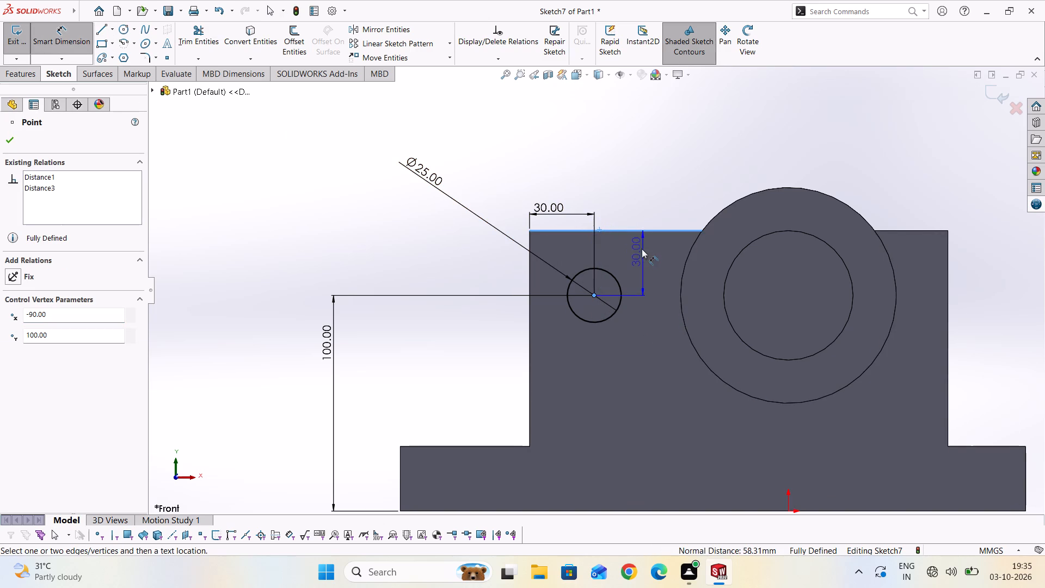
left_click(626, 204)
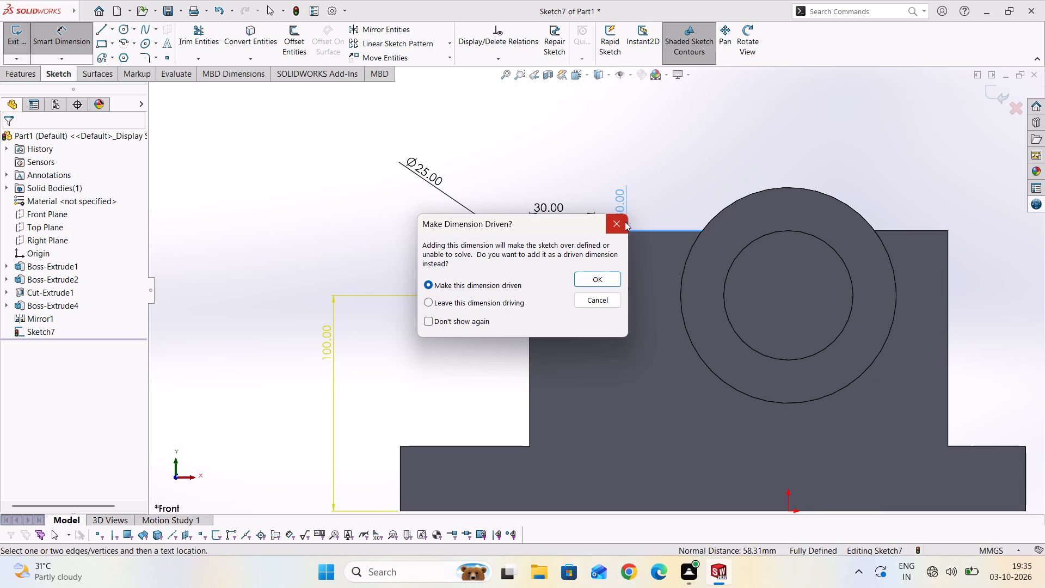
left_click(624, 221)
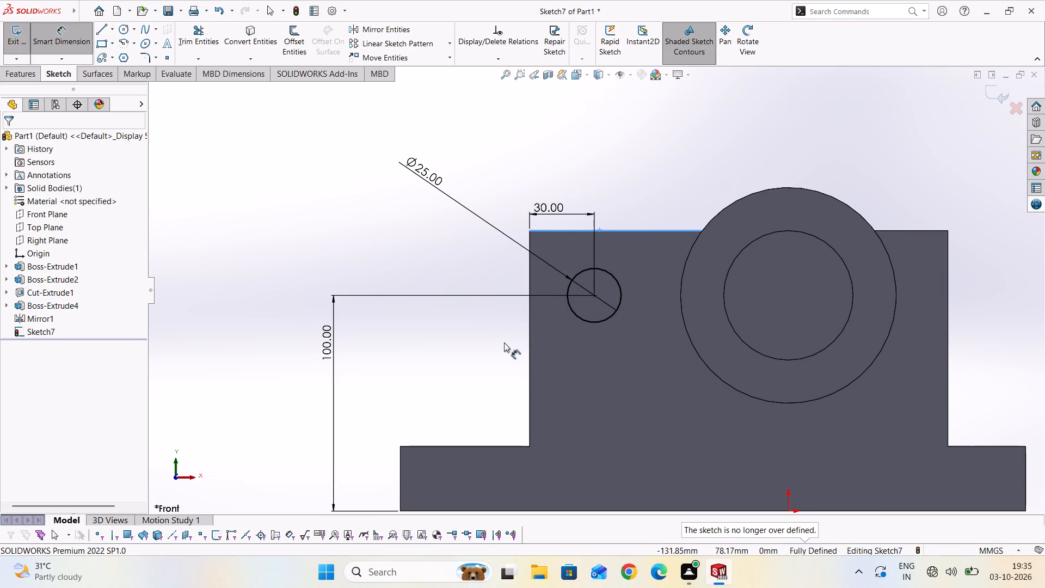
Cut-extrude the 25 mm circle through both support blocks, Mid Plane, 130 mm deep.
scroll(503, 342, "down", 2)
scroll(506, 342, "up", 2)
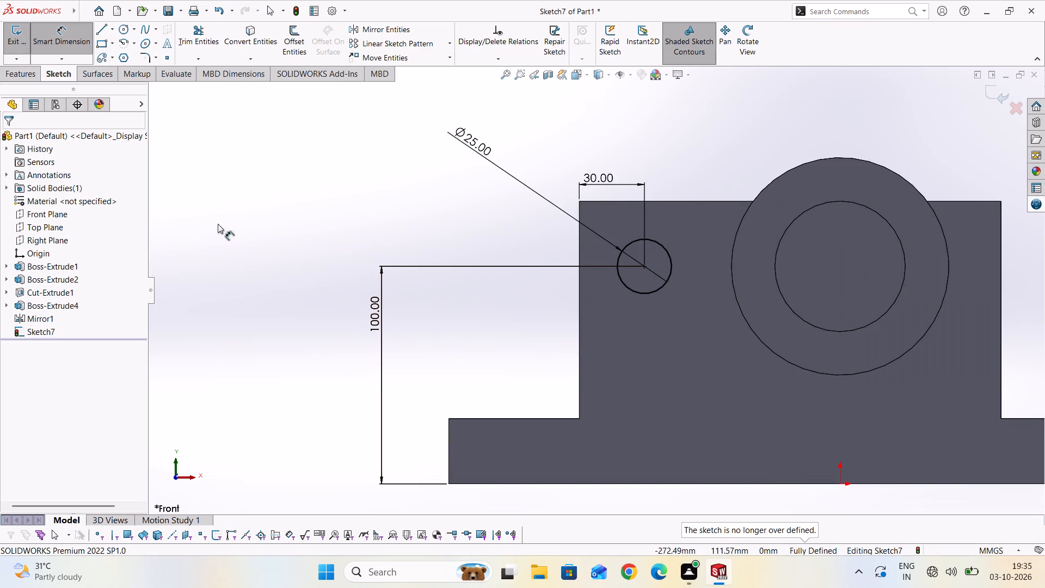
left_click(25, 74)
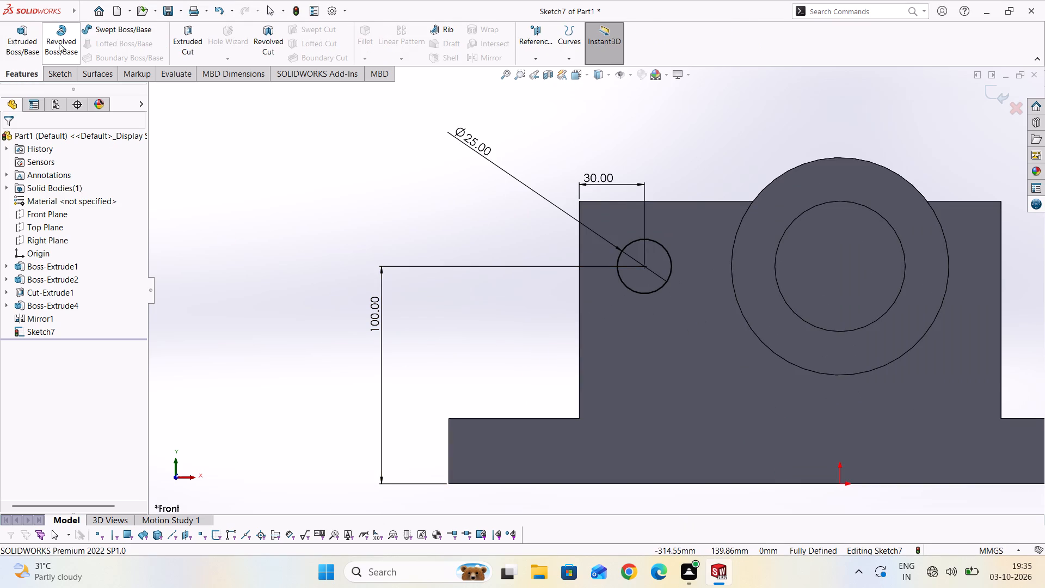
left_click(192, 38)
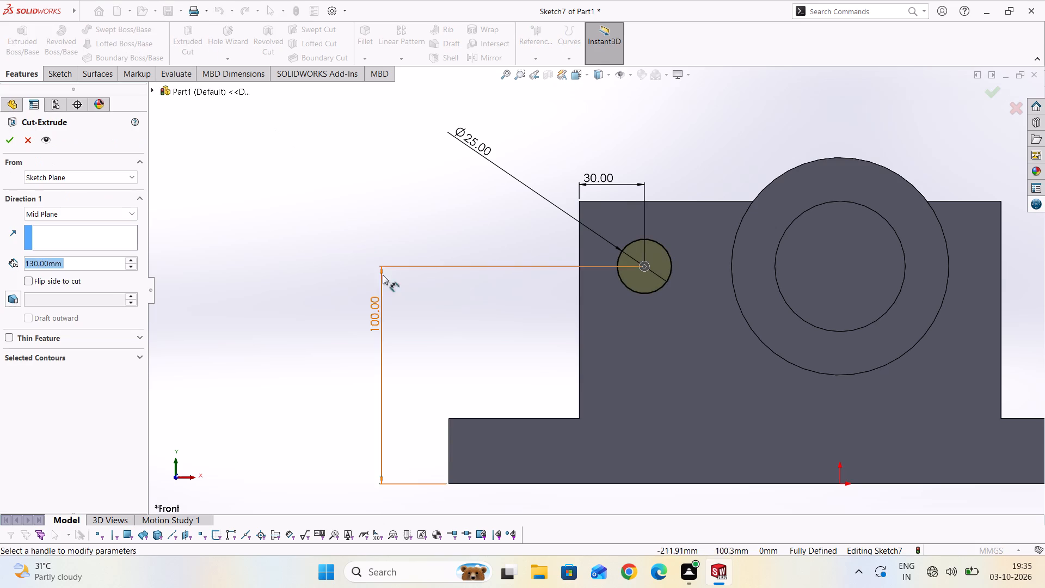
middle_click_drag(308, 291, 390, 313)
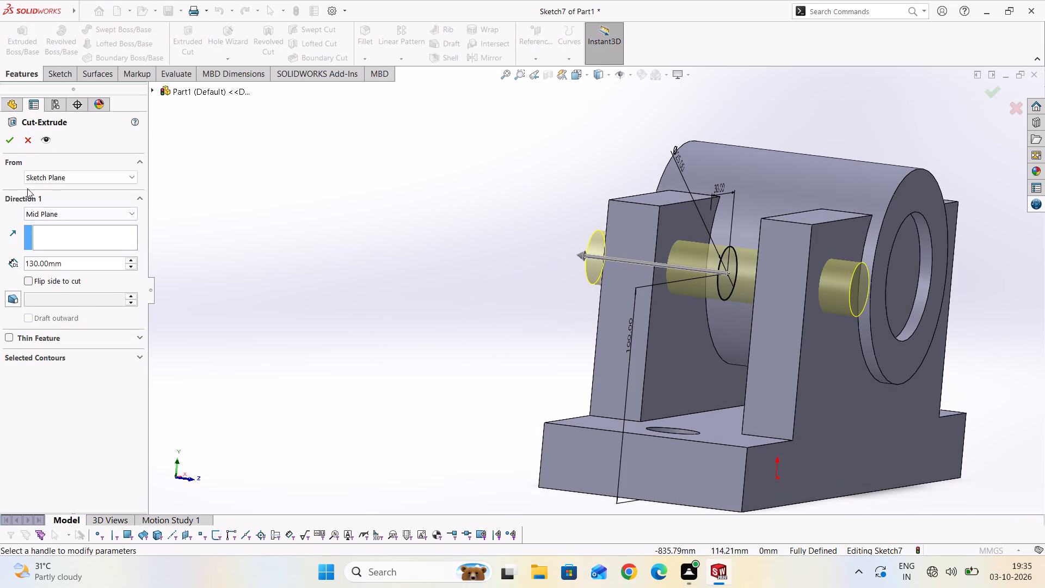
left_click(11, 142)
Sketch a 30 mm radius circle on the block's front face, centred on the cross-hole and reaching the top edge.
scroll(256, 299, "down", 3)
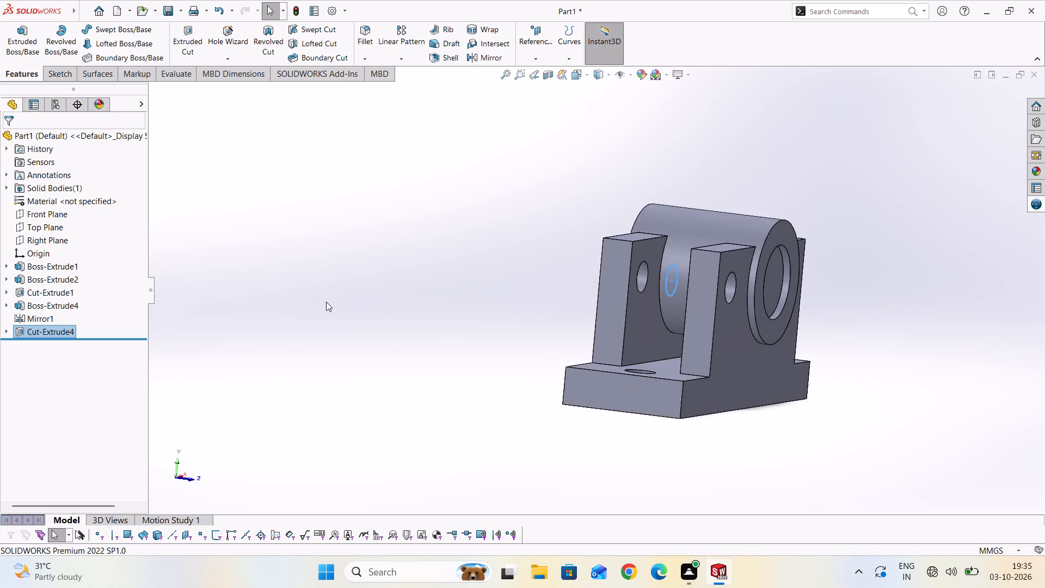
scroll(345, 310, "down", 3)
middle_click_drag(582, 394, 517, 378)
middle_click_drag(522, 383, 475, 371)
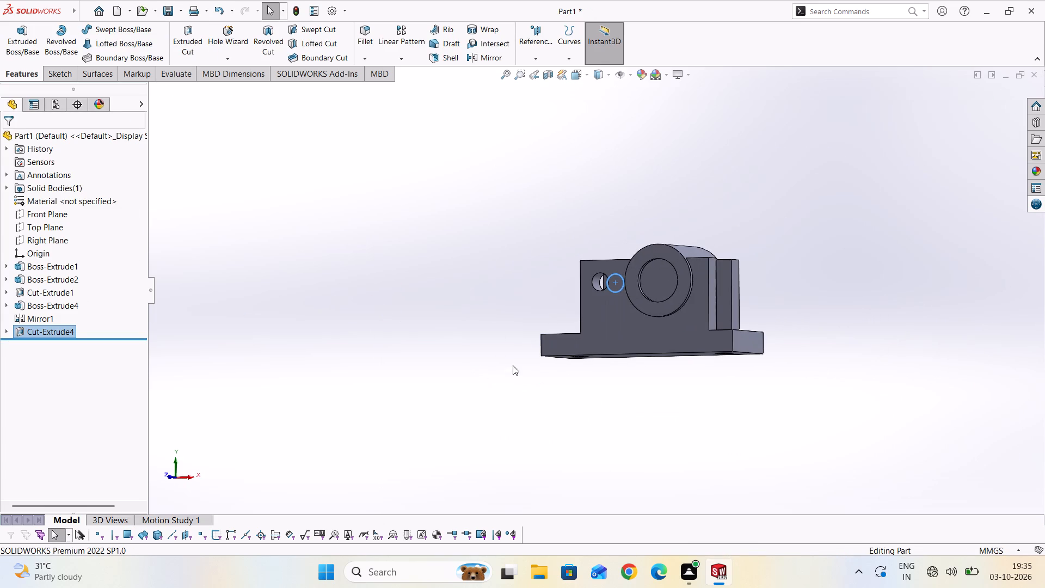
left_click(600, 328)
left_click(57, 71)
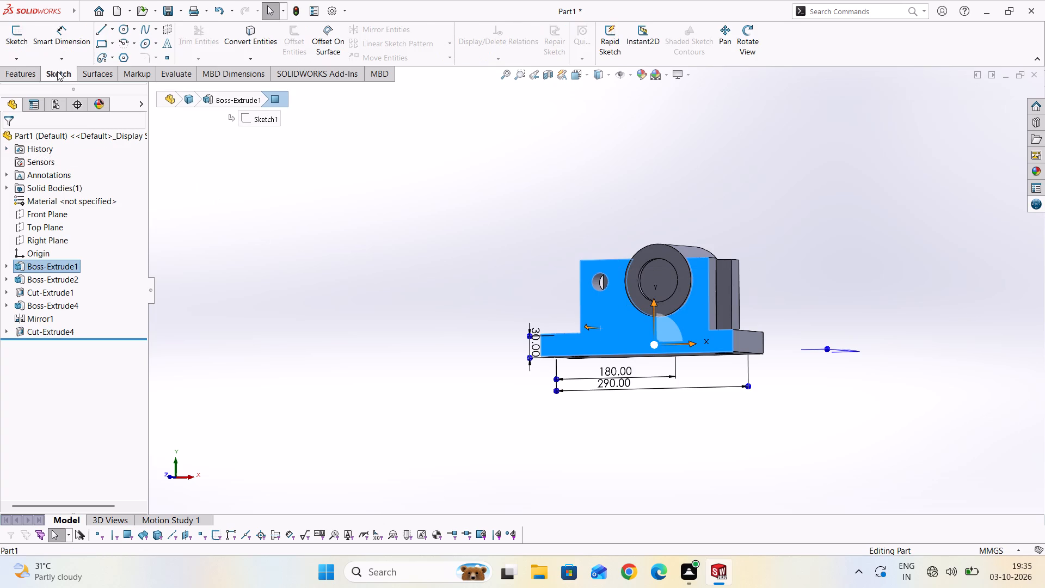
left_click(6, 34)
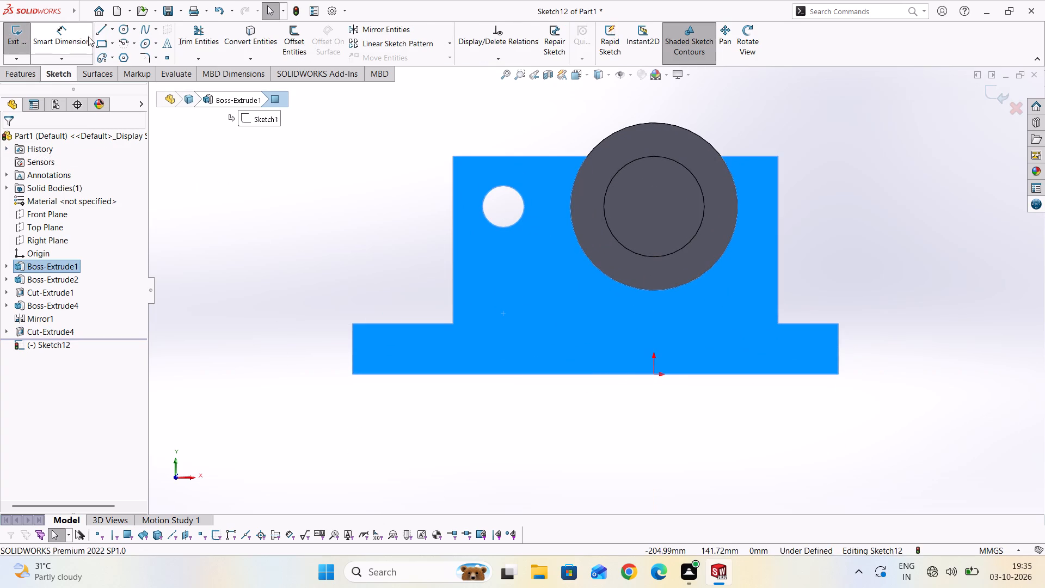
left_click(120, 30)
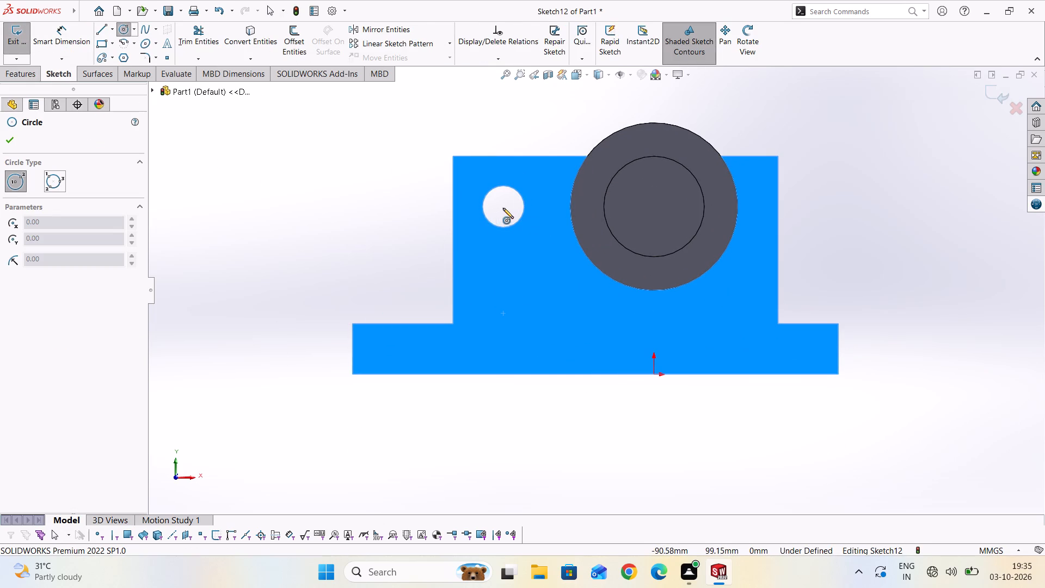
left_click(501, 206)
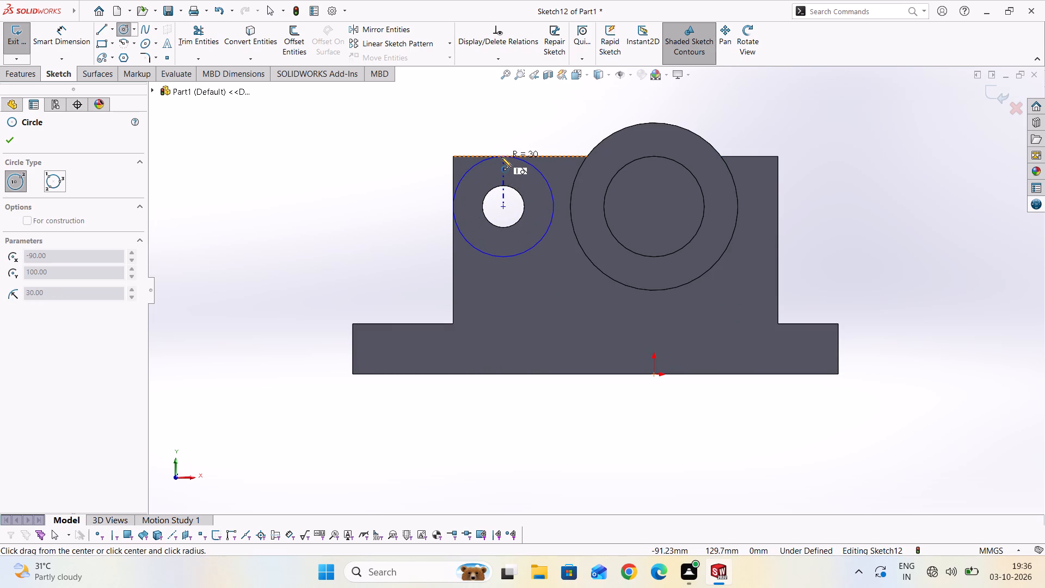
left_click(504, 155)
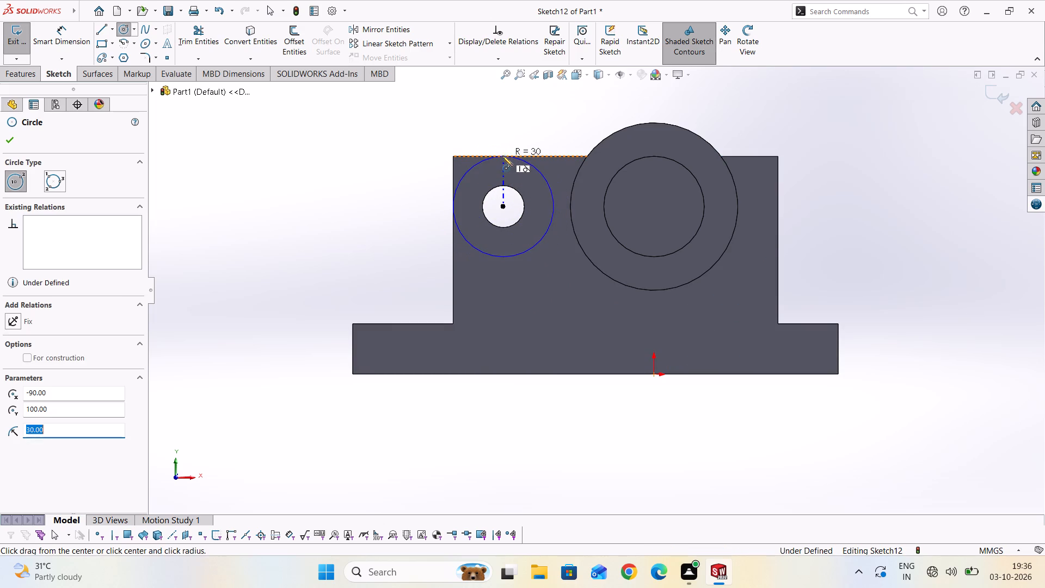
Add a 60 mm diameter dimension to the circle around the cross-hole.
scroll(463, 204, "up", 2)
left_click(64, 42)
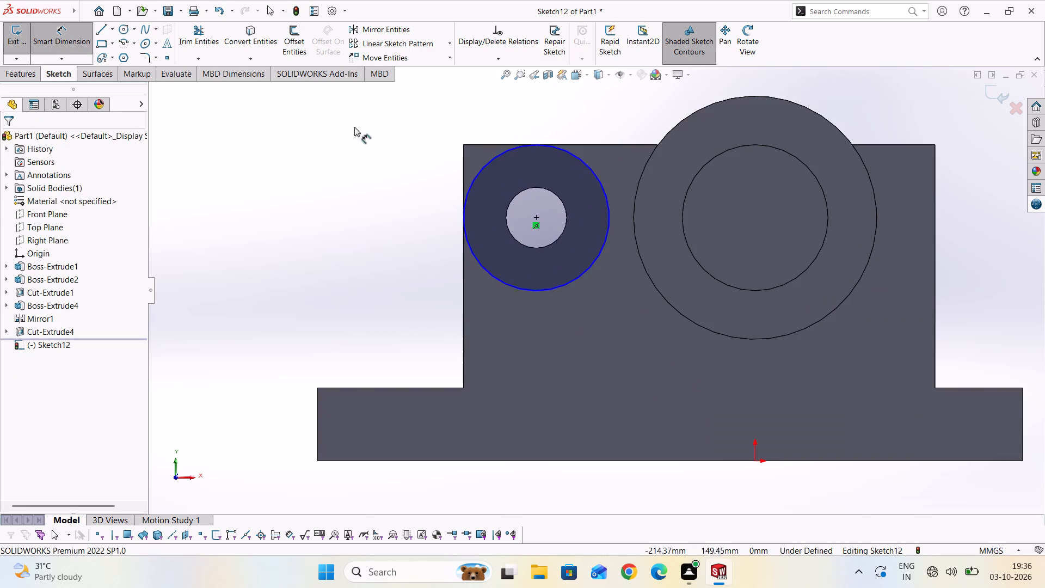
left_click(493, 157)
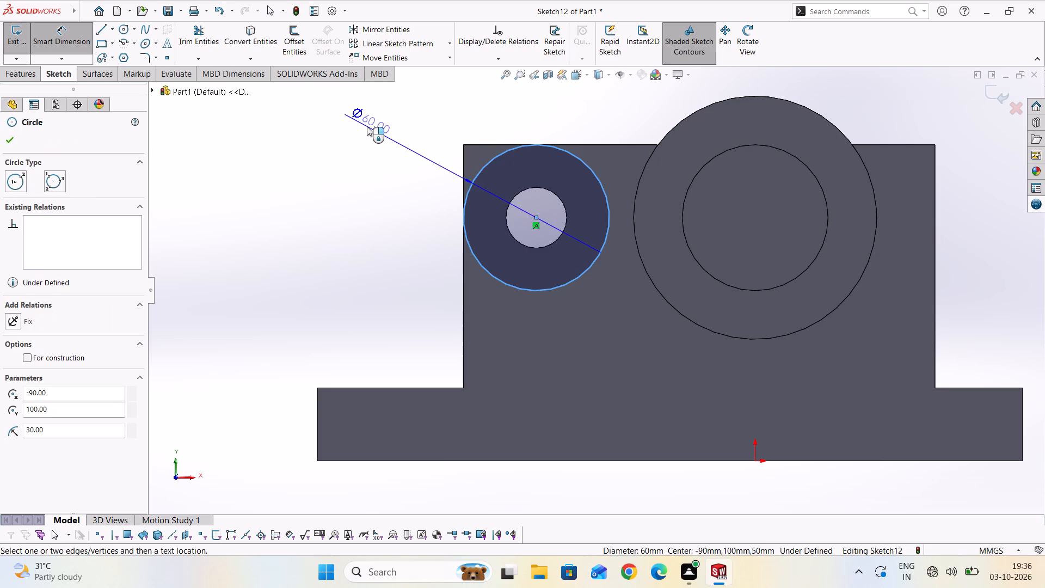
left_click(367, 126)
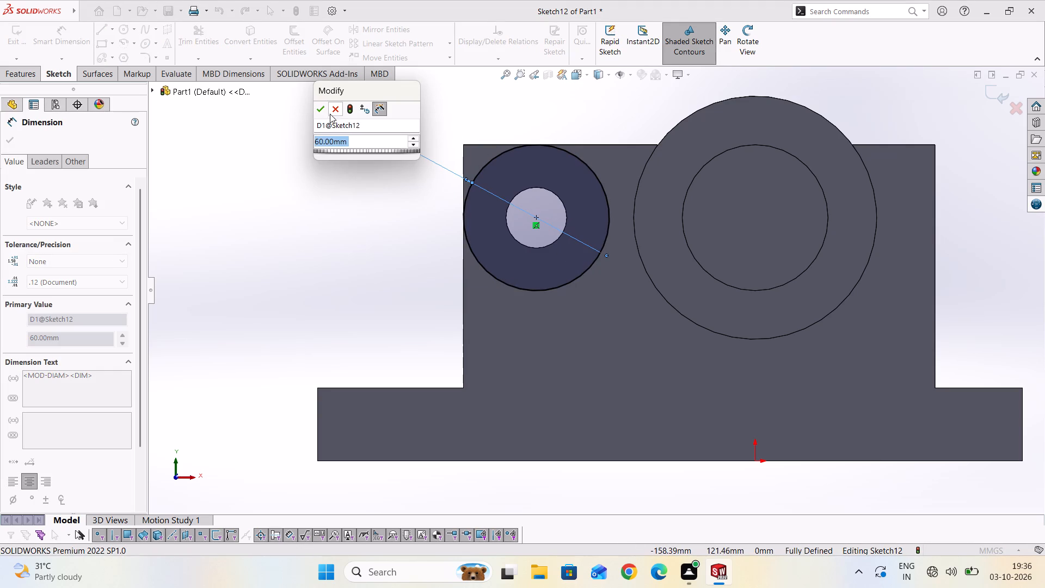
left_click(333, 111)
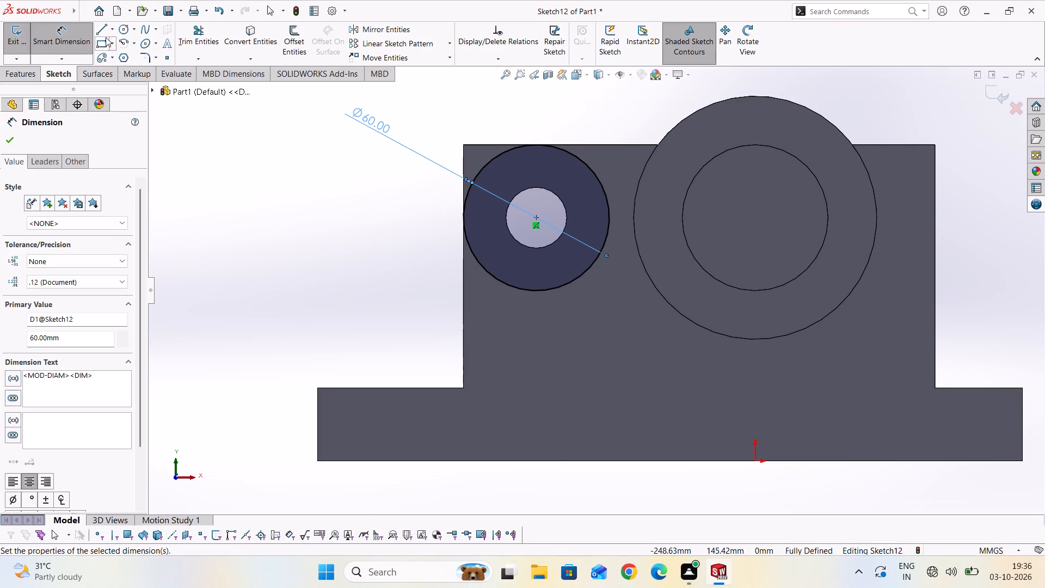
Draw two 30 mm lines along the block's edges, joining the circle's side point to the upper corner and the corner to its top point.
left_click(104, 31)
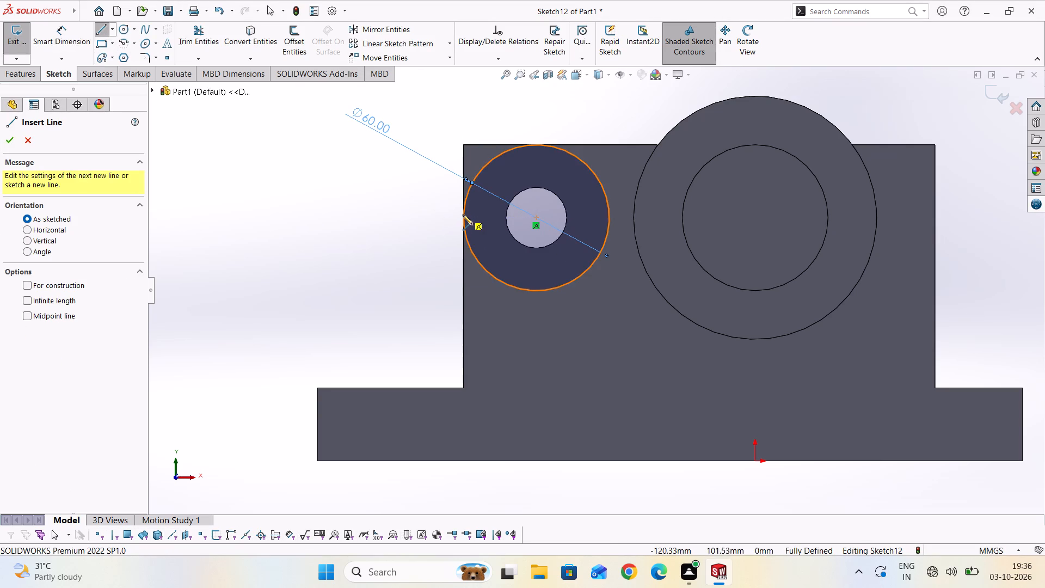
left_click(462, 216)
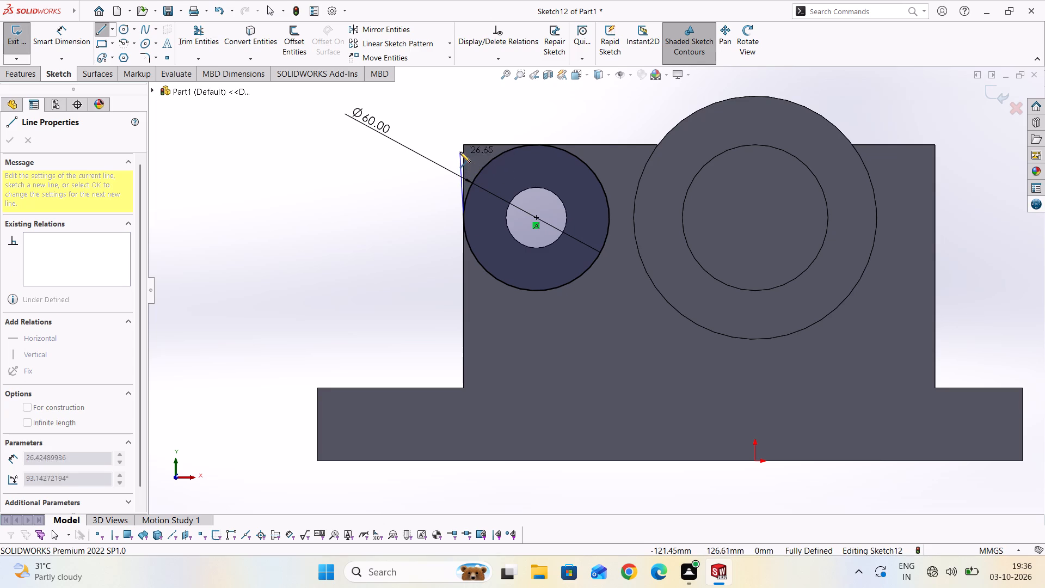
left_click(463, 142)
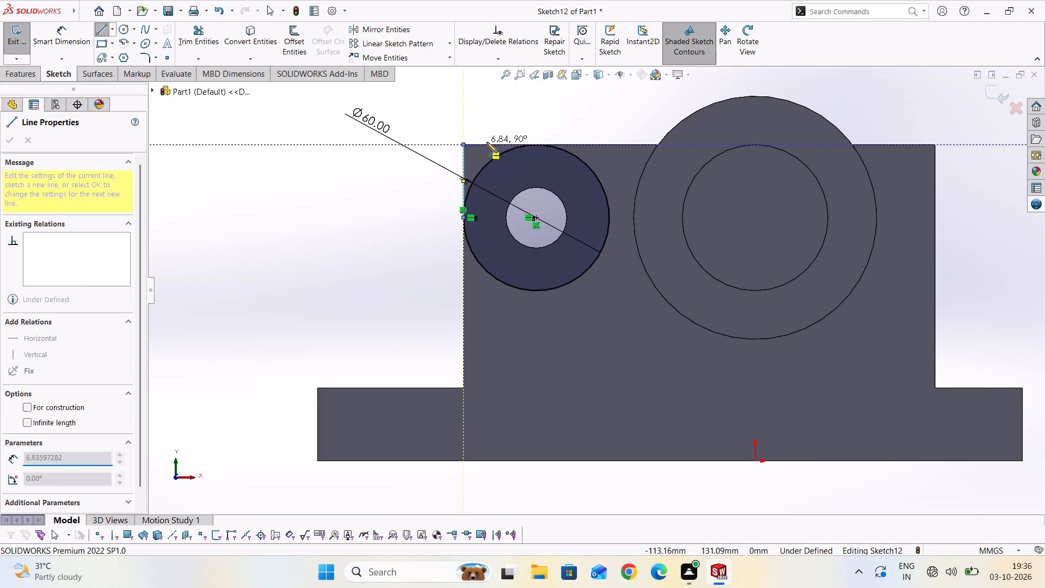
scroll(528, 144, "up", 3)
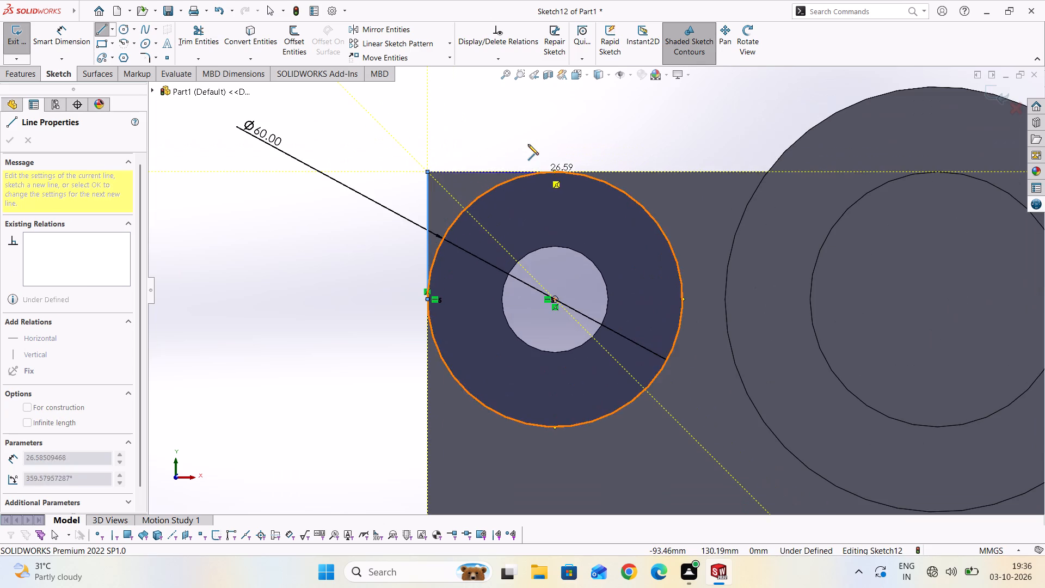
left_click(554, 170)
key("Escape")
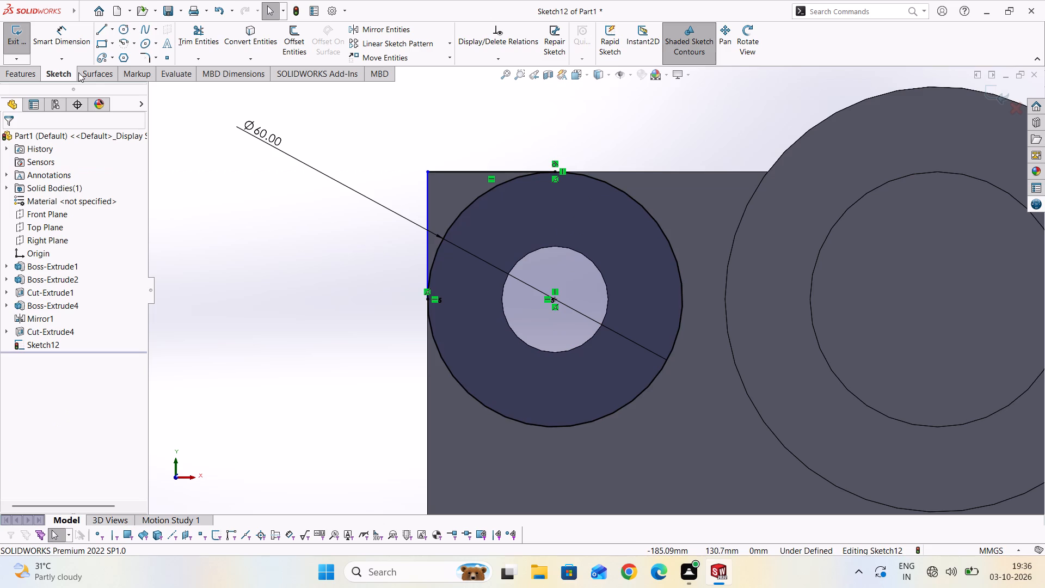
Trim away the 60 mm circle's outer portion, leaving only the arc that closes the upper corner profile.
left_click(195, 36)
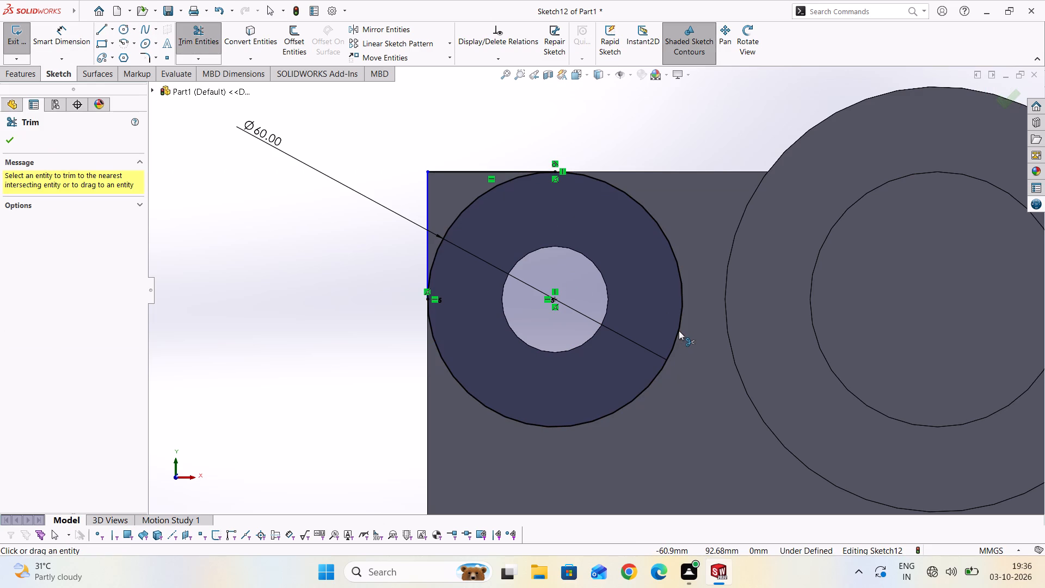
left_click(679, 332)
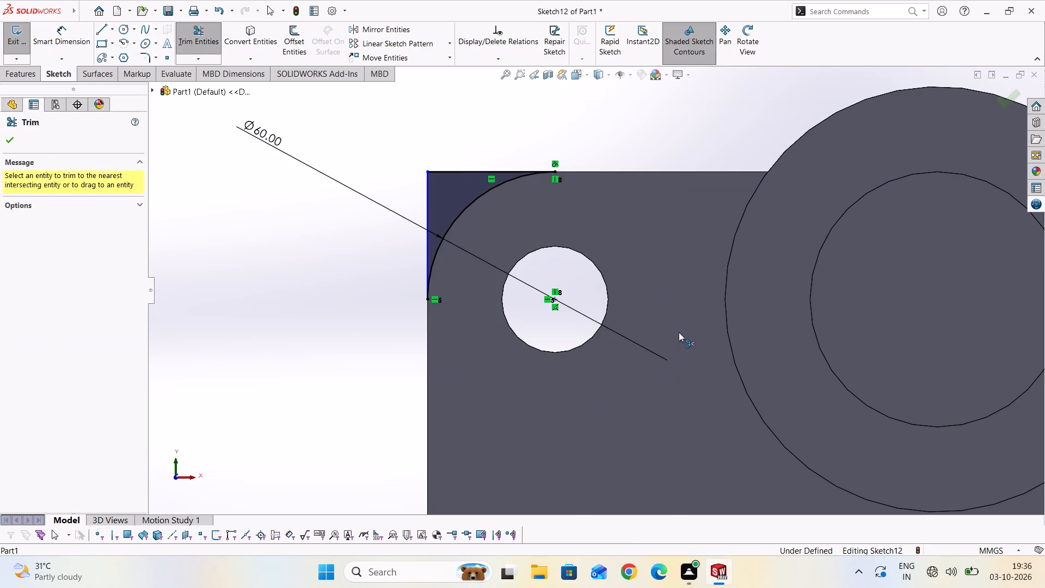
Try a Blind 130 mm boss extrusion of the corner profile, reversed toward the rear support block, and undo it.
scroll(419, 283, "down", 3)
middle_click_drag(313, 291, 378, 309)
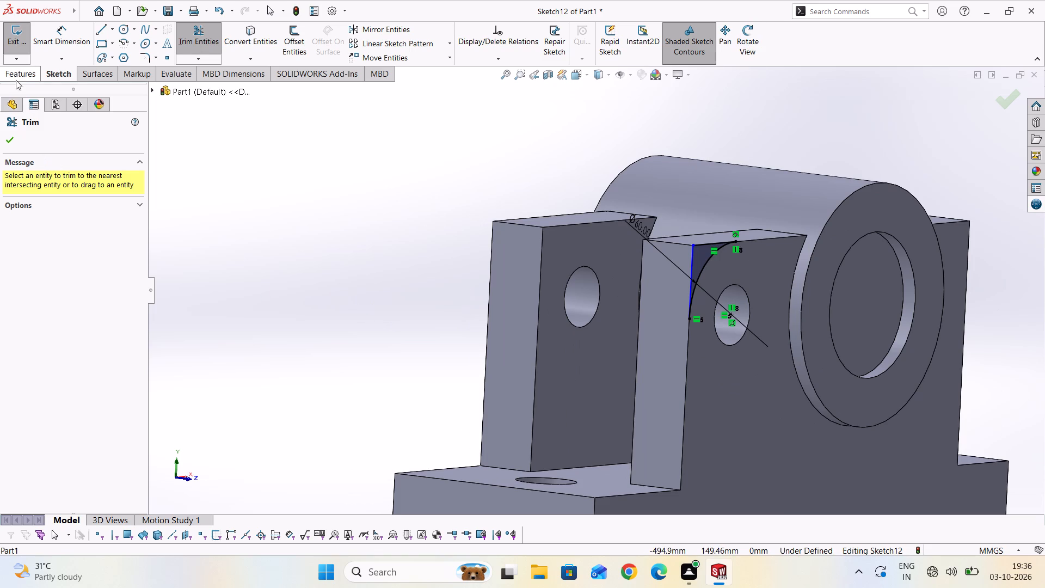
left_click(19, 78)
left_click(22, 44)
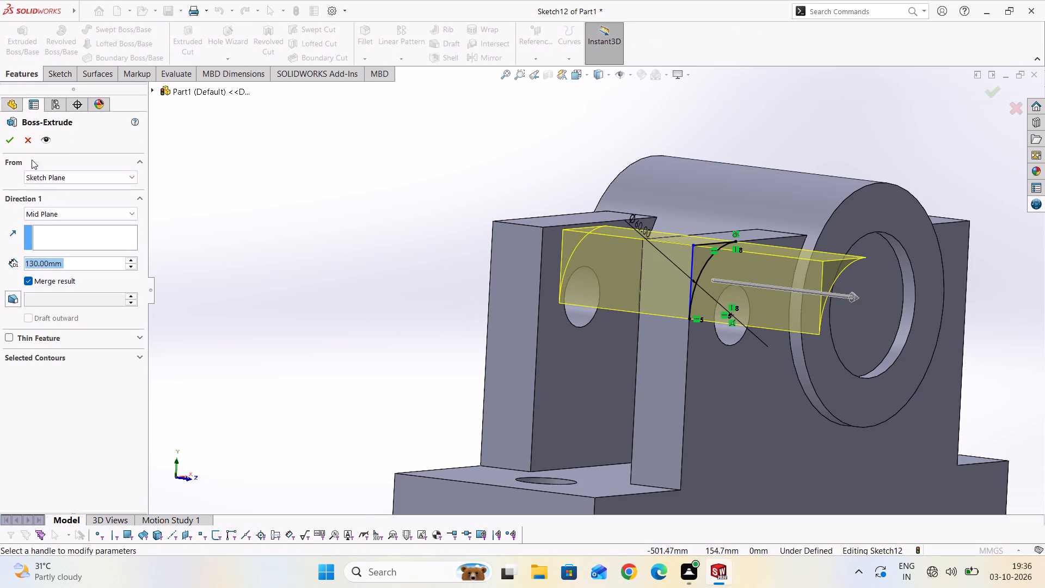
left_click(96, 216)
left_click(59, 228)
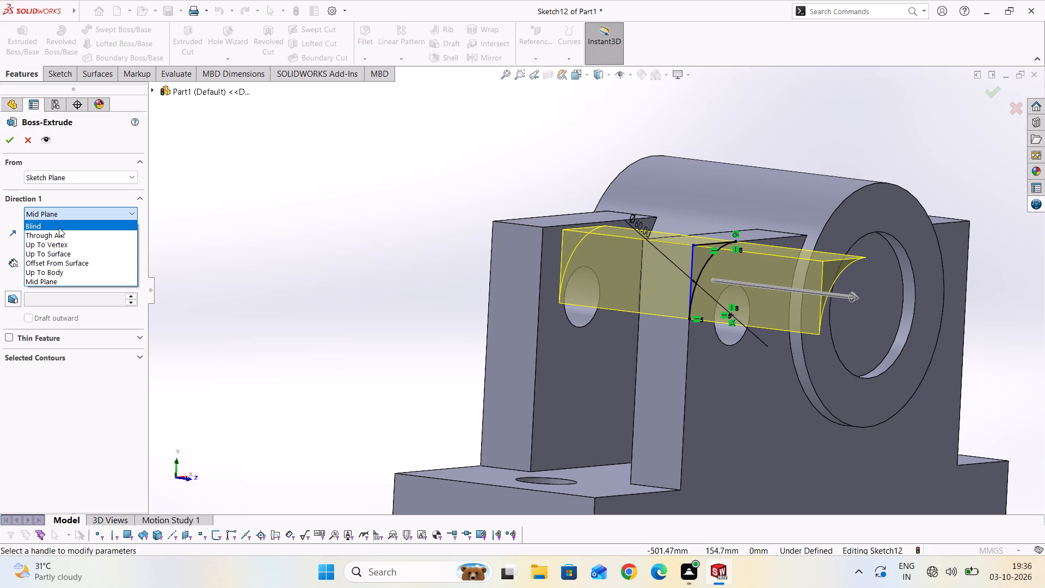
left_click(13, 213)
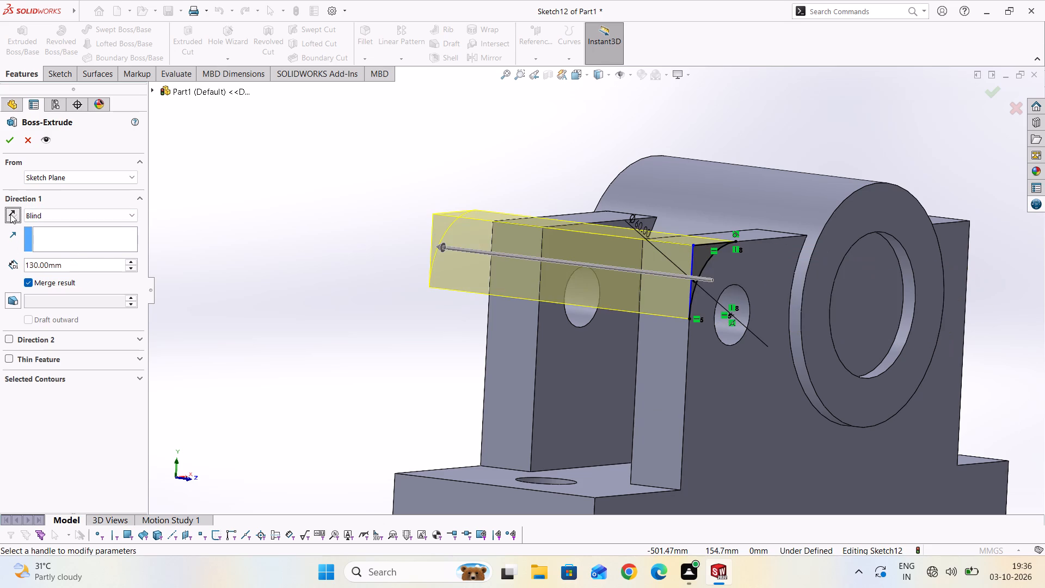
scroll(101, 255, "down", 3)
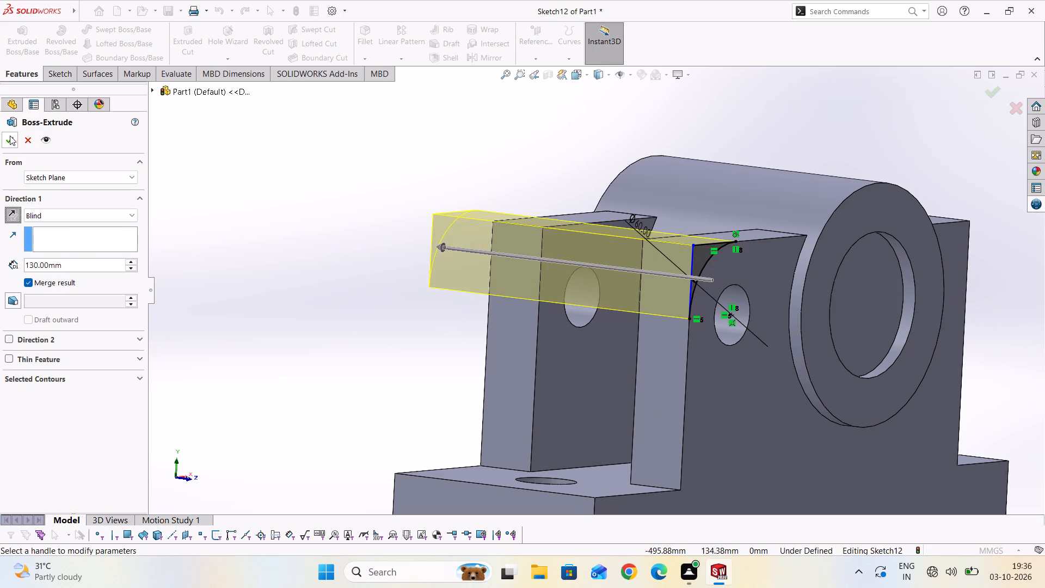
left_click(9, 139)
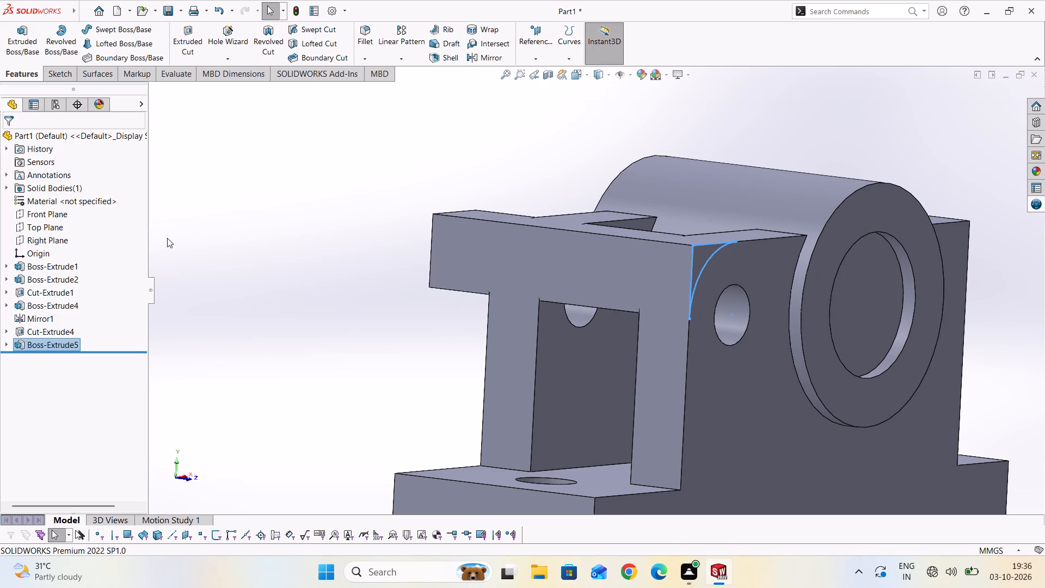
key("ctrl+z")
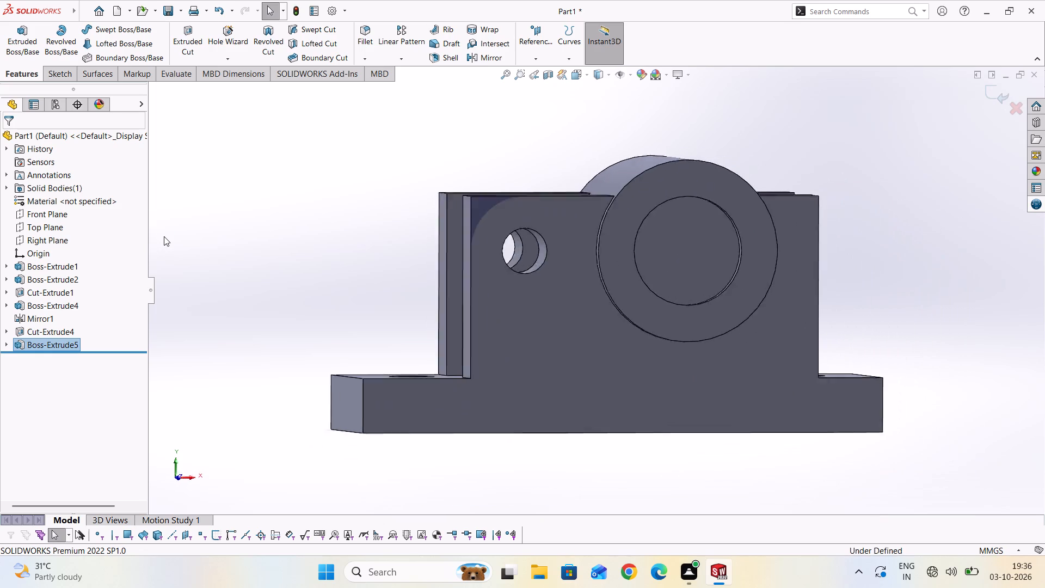
Cut-extrude the corner profile Blind, 130 mm deep through both support blocks, rounding their upper corners above the cross-hole.
left_click(26, 77)
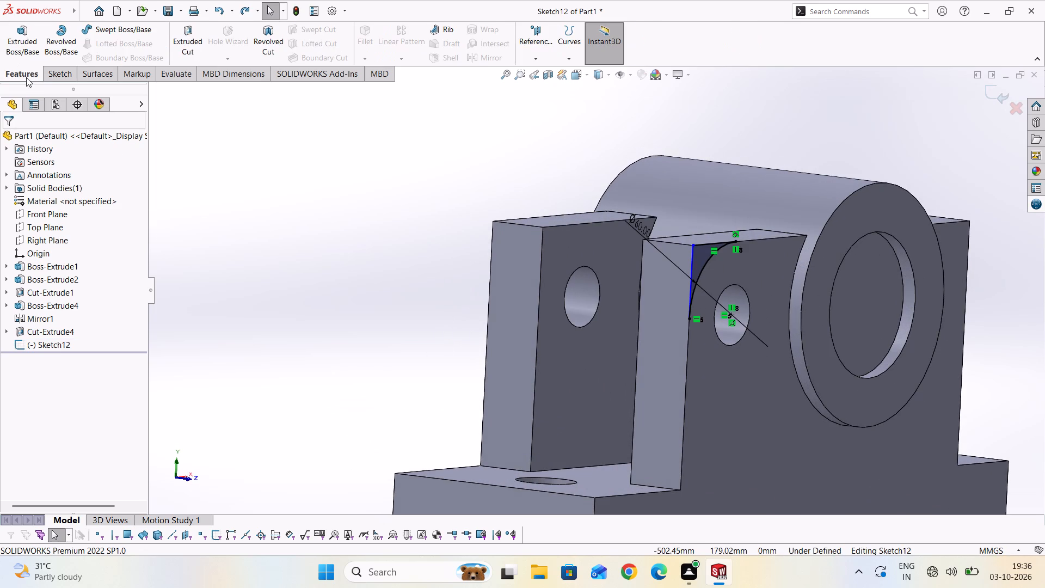
left_click(189, 40)
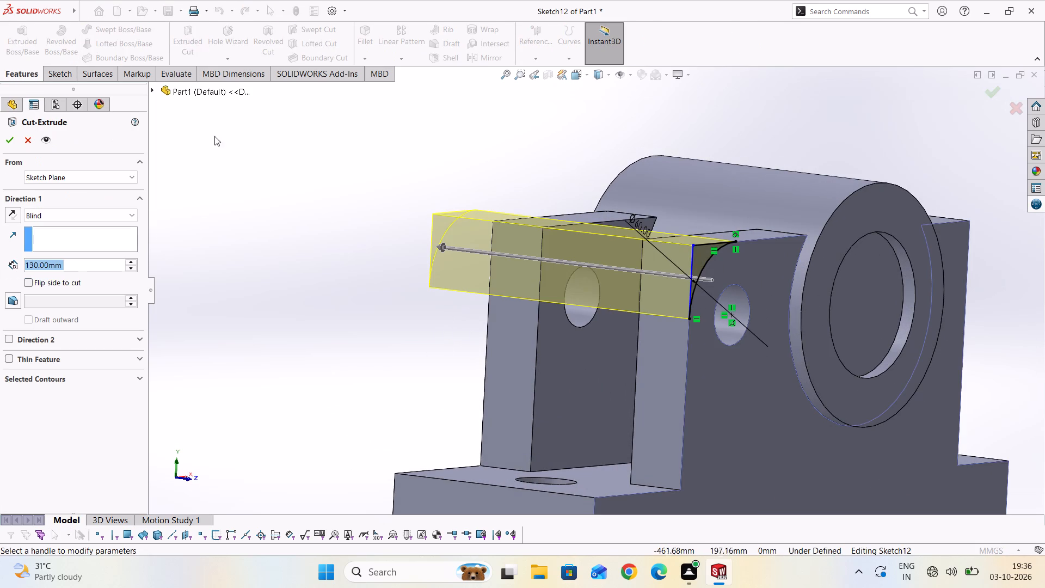
left_click(8, 145)
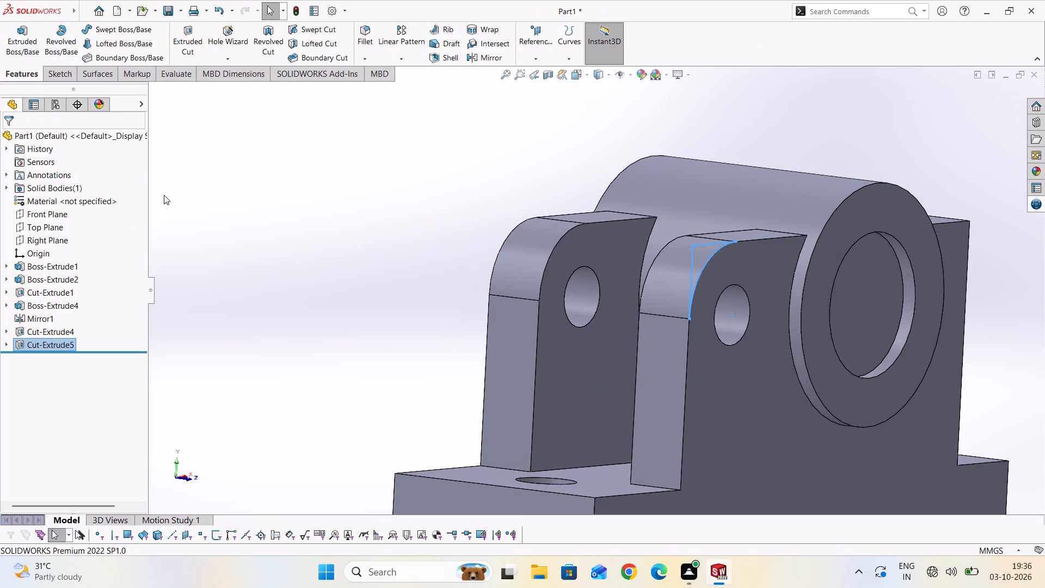
Examine the rounded upper corners and the cross-hole of the support blocks from the front and below.
scroll(166, 192, "down", 3)
scroll(262, 228, "down", 3)
middle_click_drag(739, 424, 666, 422)
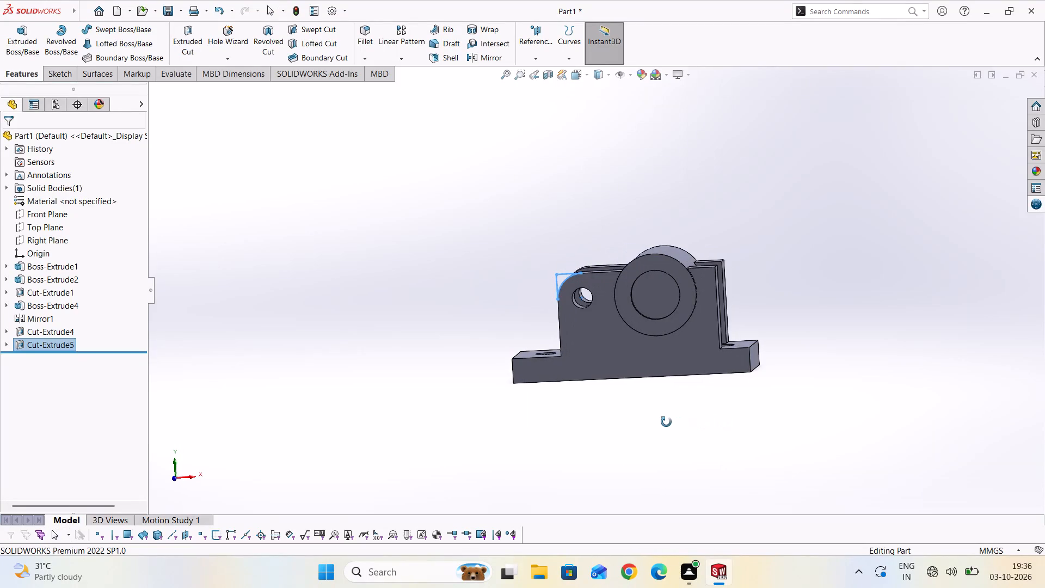
middle_click_drag(666, 422, 673, 394)
scroll(575, 268, "up", 5)
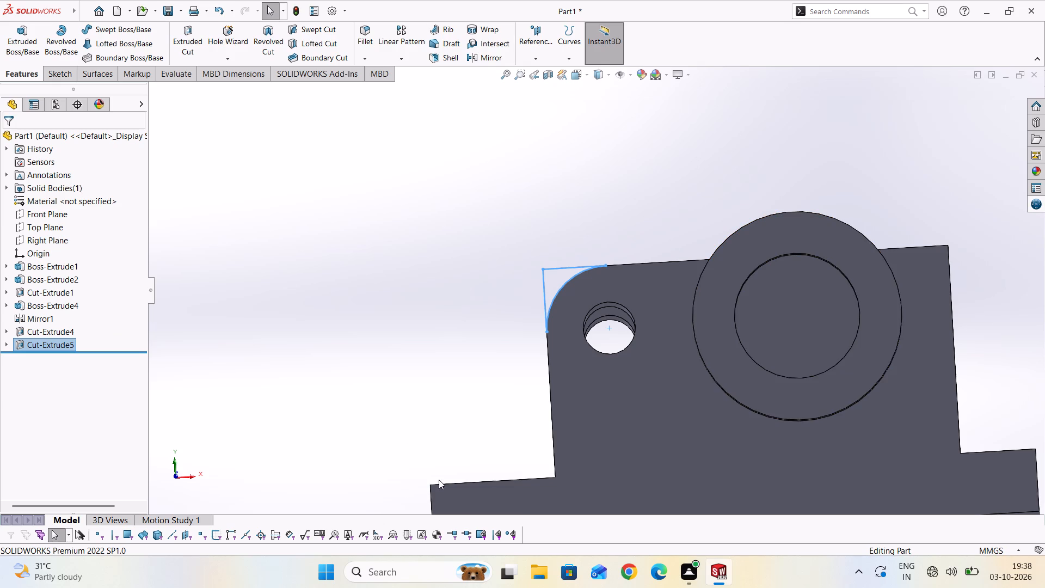
scroll(642, 296, "down", 1)
scroll(701, 304, "down", 3)
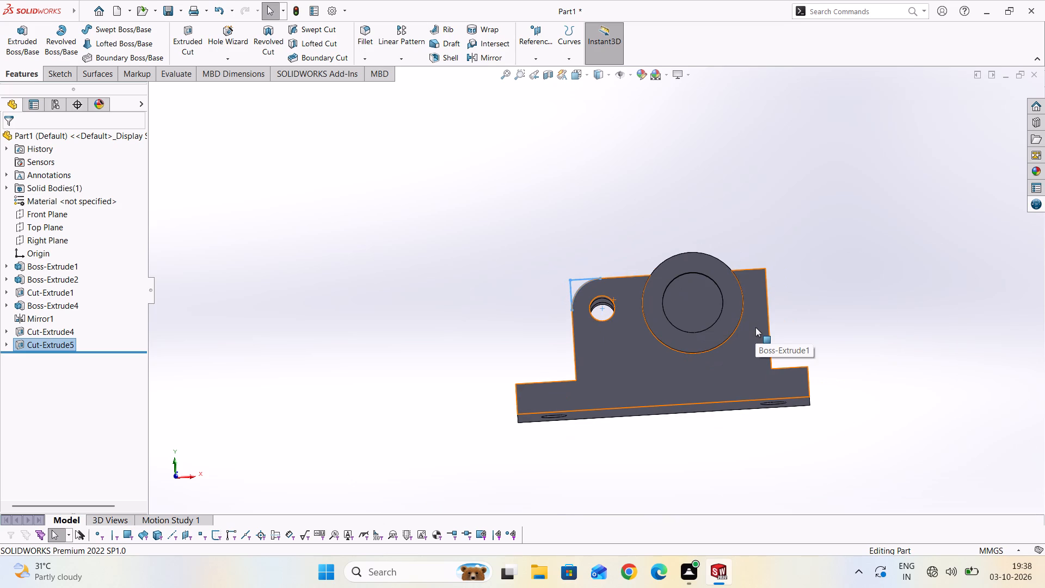
right_click_drag(614, 587, 0, 587)
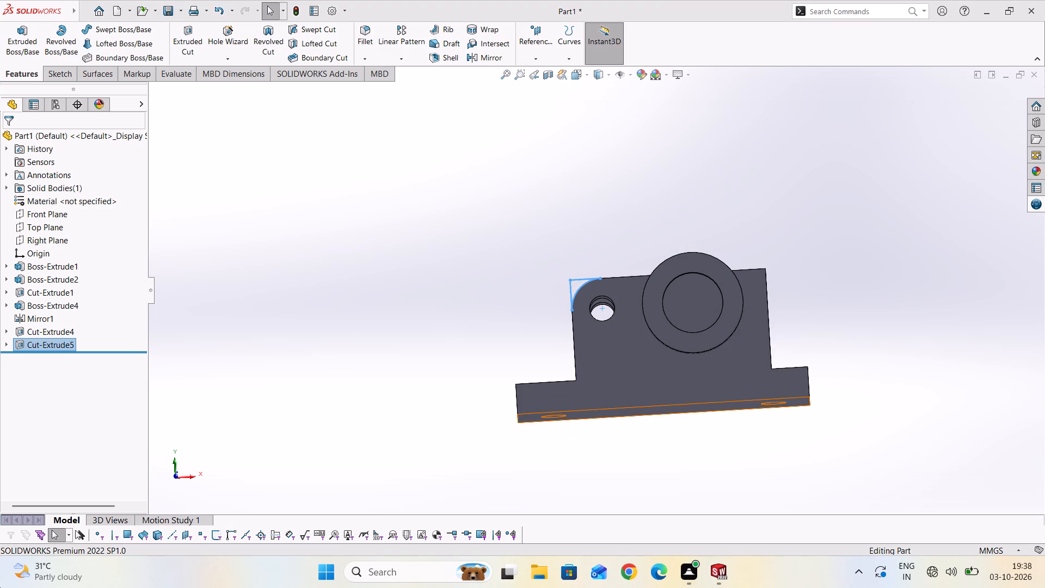
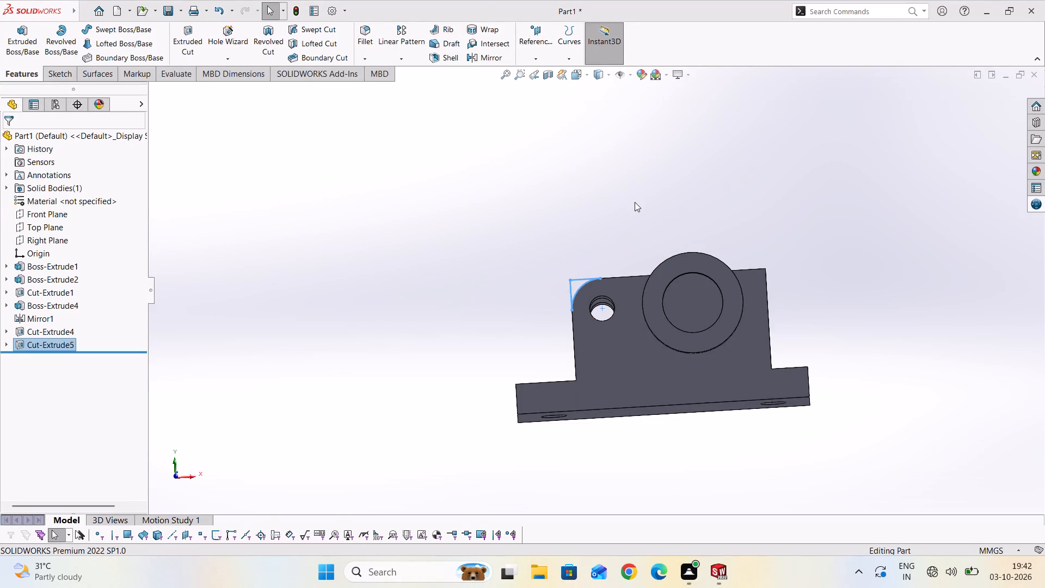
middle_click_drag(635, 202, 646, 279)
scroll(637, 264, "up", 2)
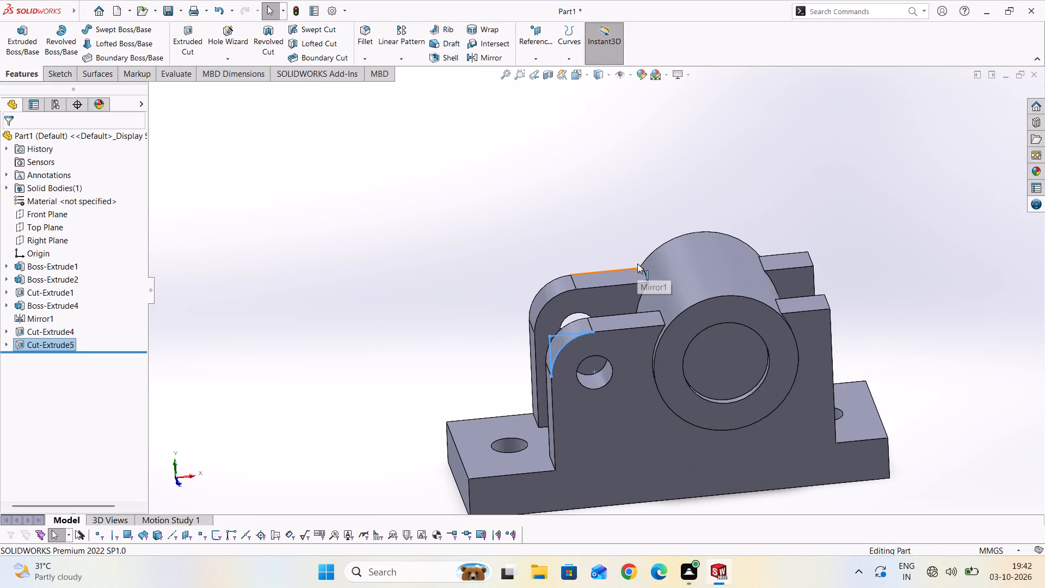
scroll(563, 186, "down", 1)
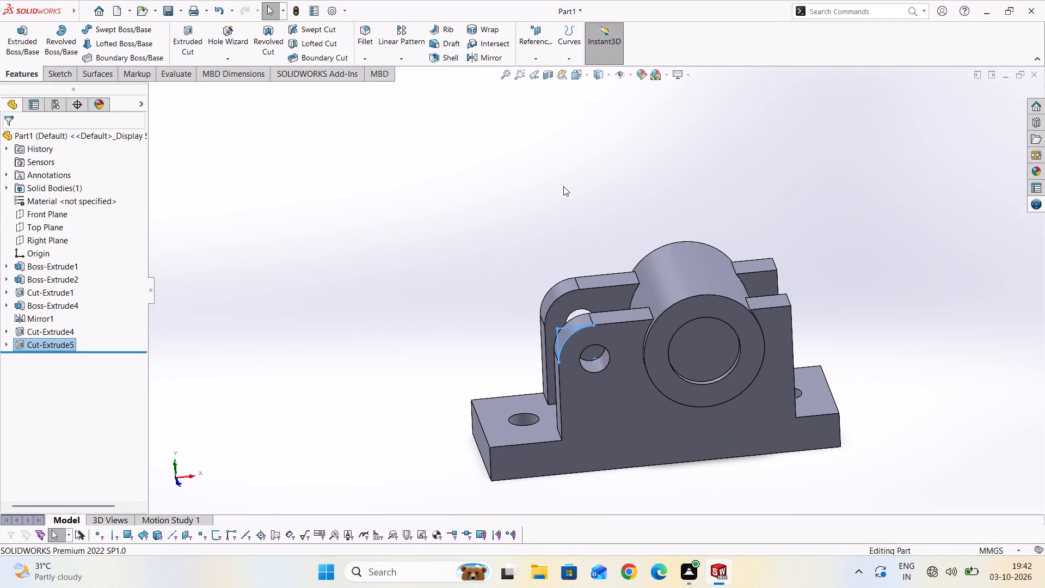
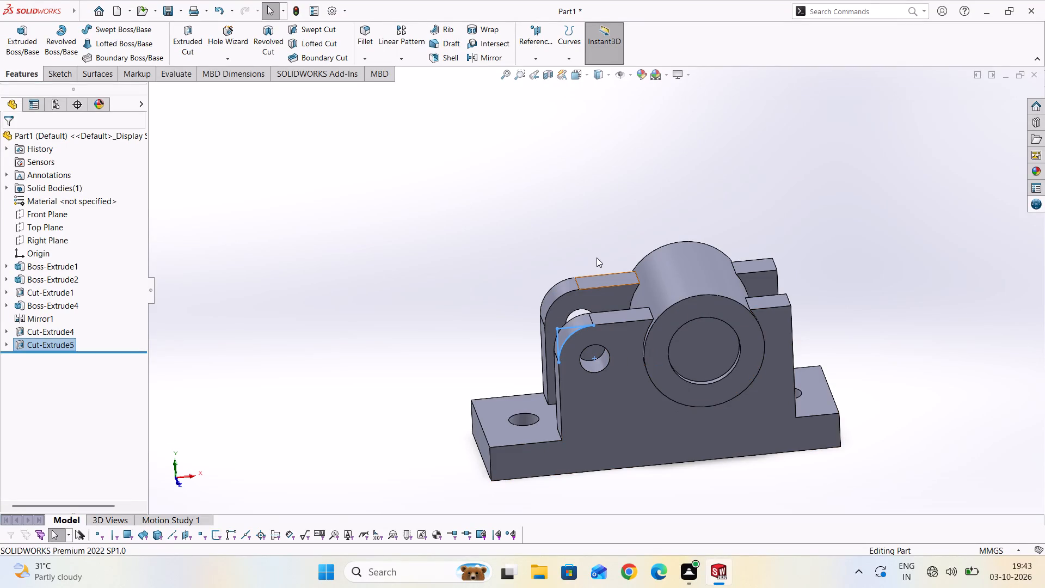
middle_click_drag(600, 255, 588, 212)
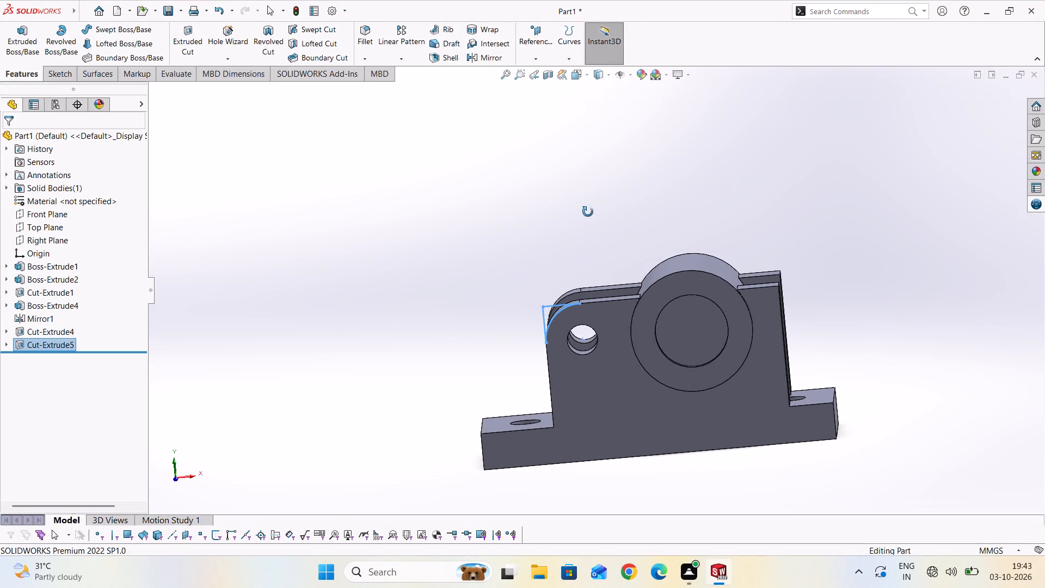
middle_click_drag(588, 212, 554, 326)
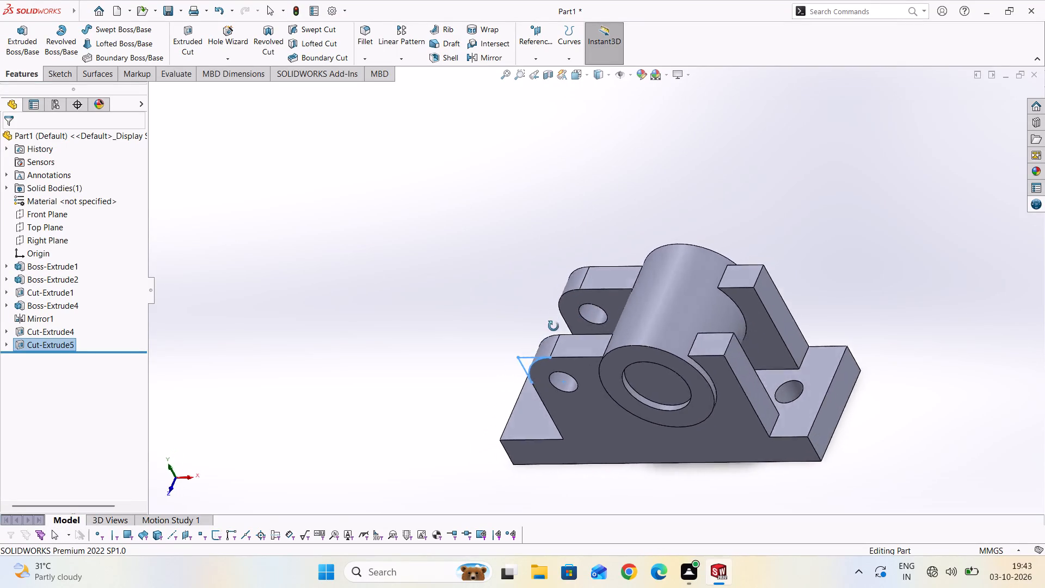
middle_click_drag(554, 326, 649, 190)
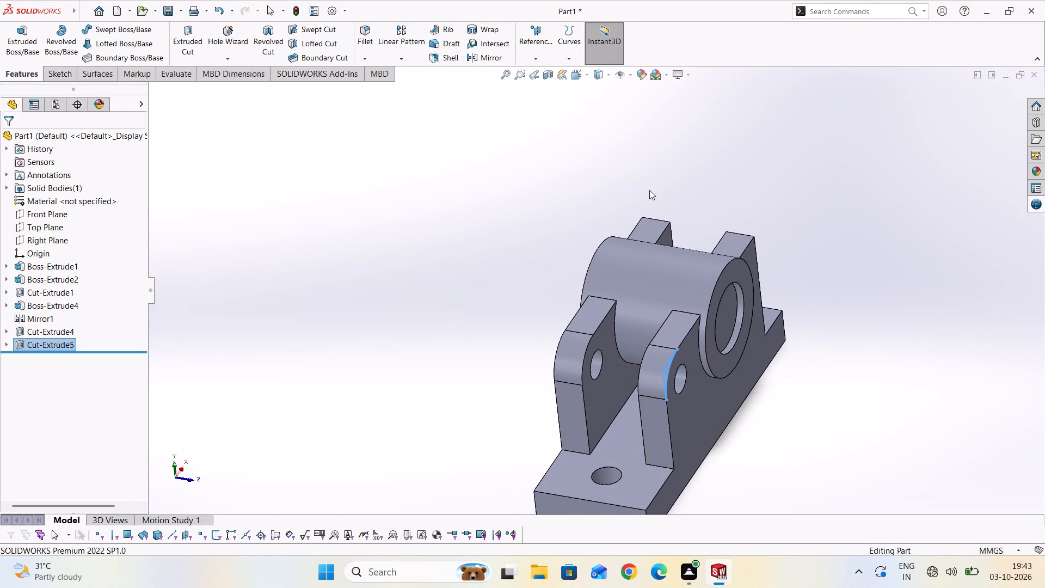
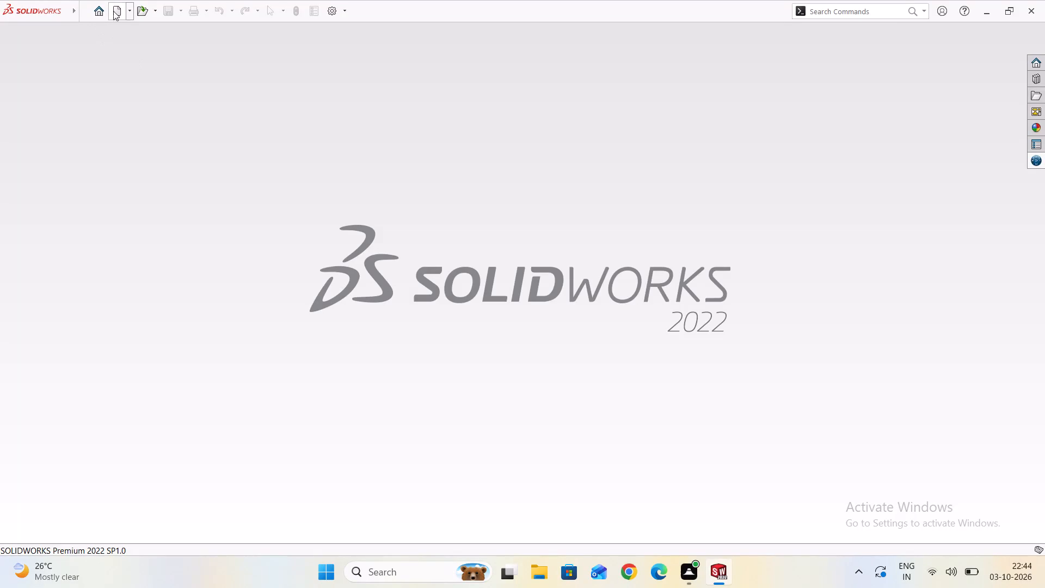
Create a new part document.
left_click(128, 13)
left_click(146, 30)
double_click(273, 276)
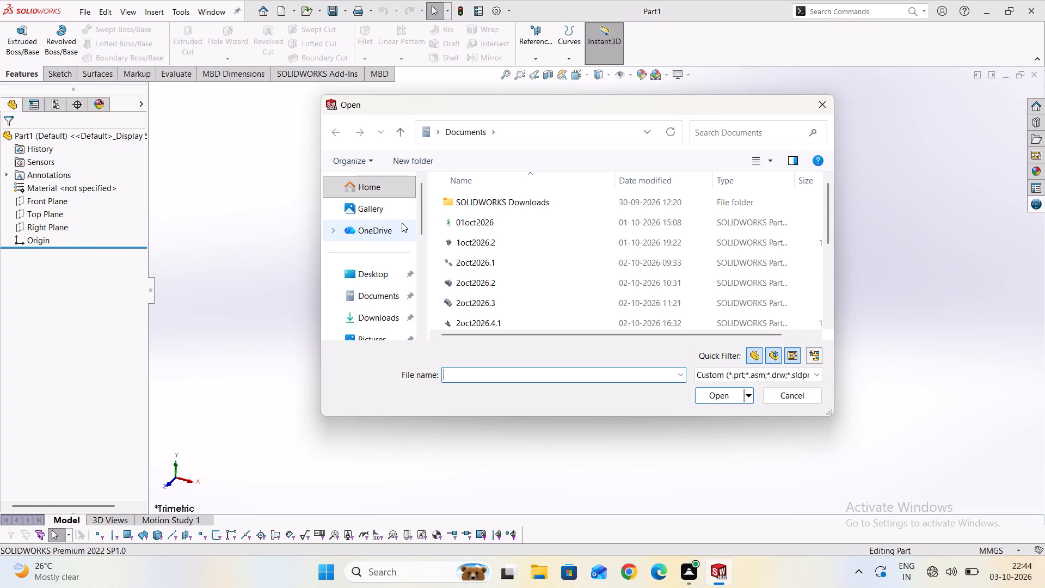
Open the existing part 3oct2026.4 from the Documents folder.
scroll(540, 258, "down", 20)
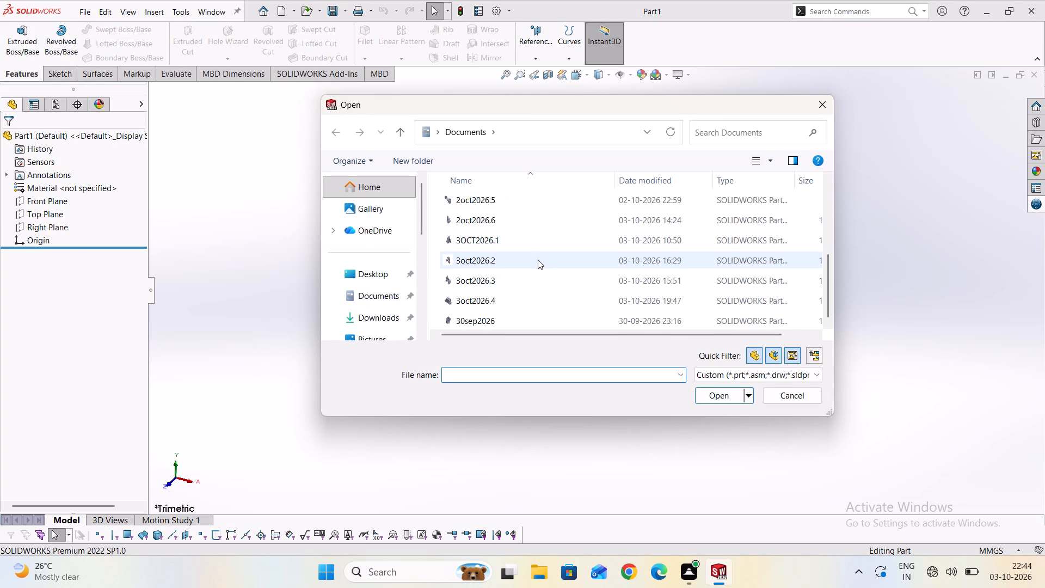
scroll(538, 260, "down", 8)
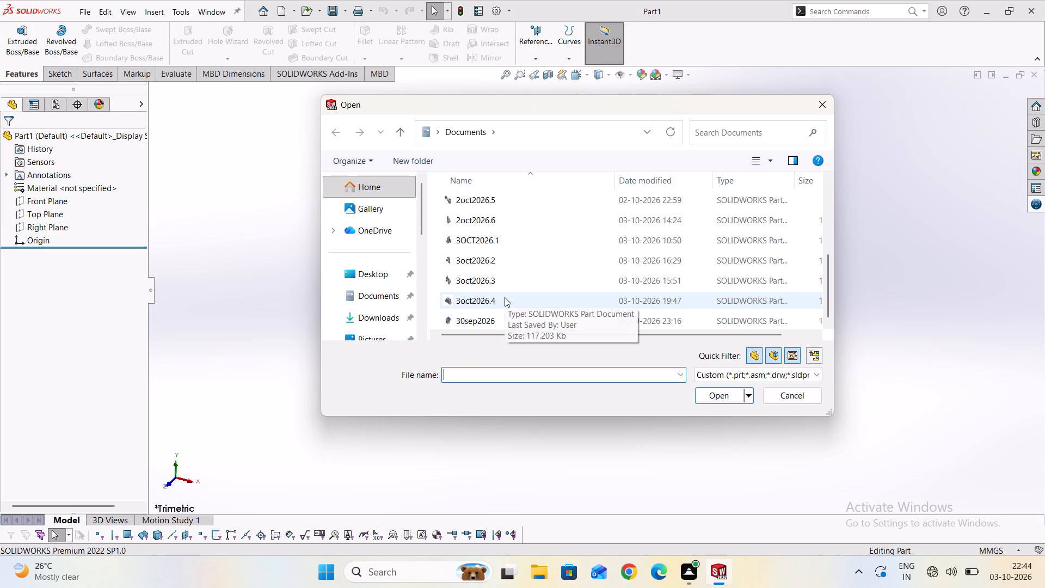
double_click(505, 297)
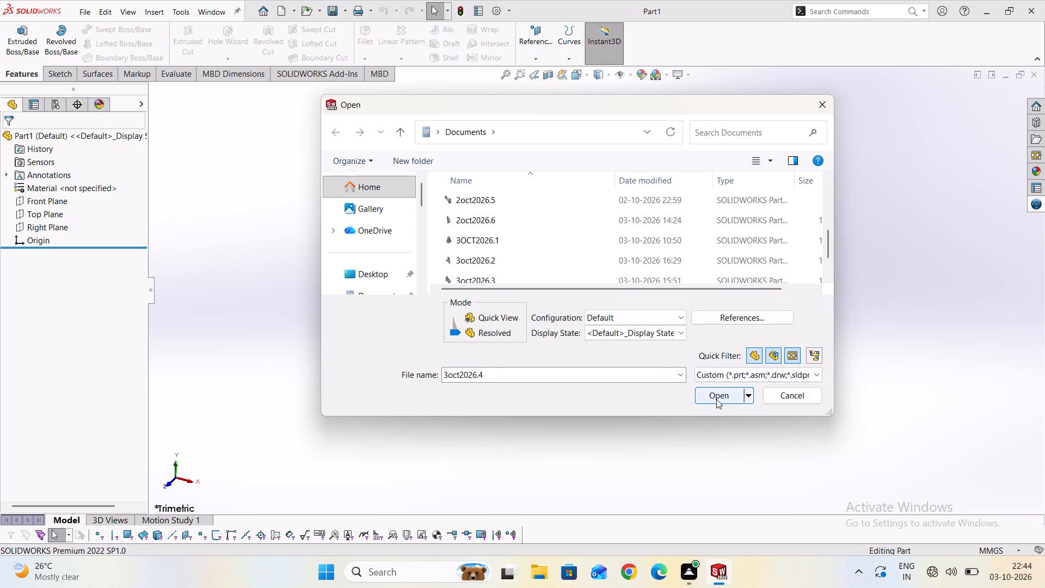
left_click(716, 399)
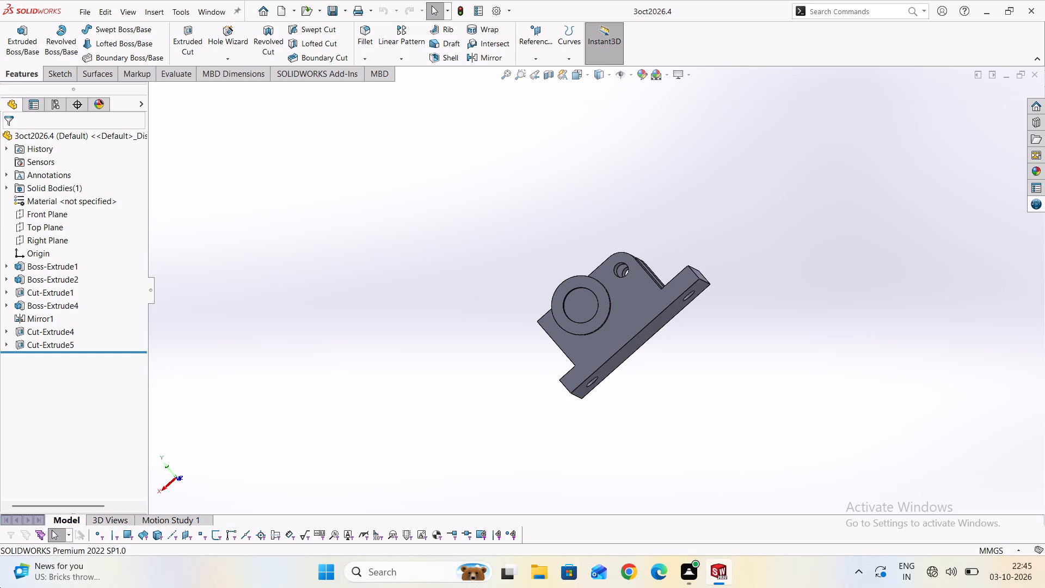
Examine the bracket's base, upright plates, bearing boss and holes from several sides.
middle_click_drag(548, 179, 575, 299)
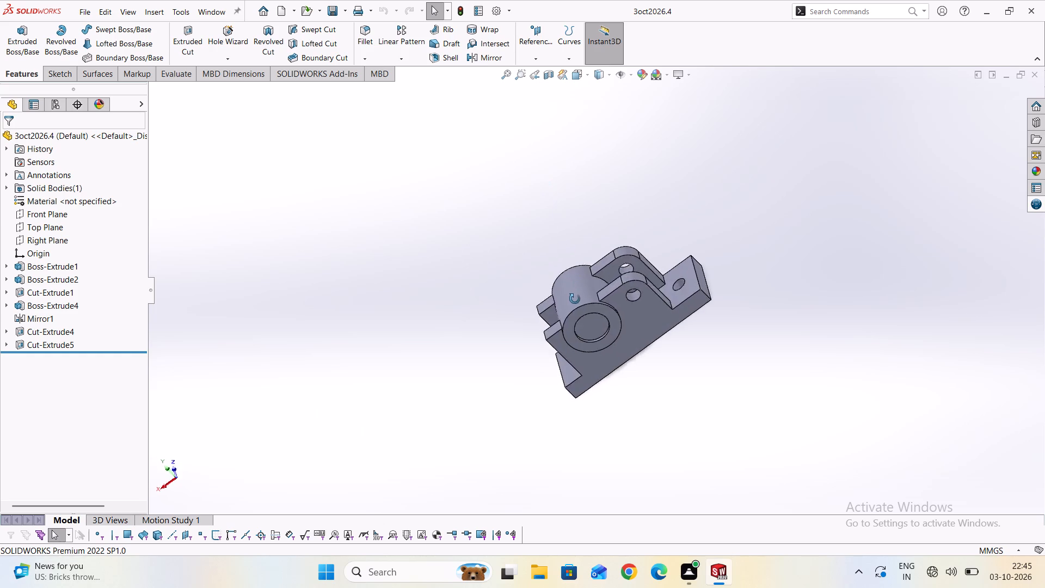
middle_click_drag(575, 299, 797, 494)
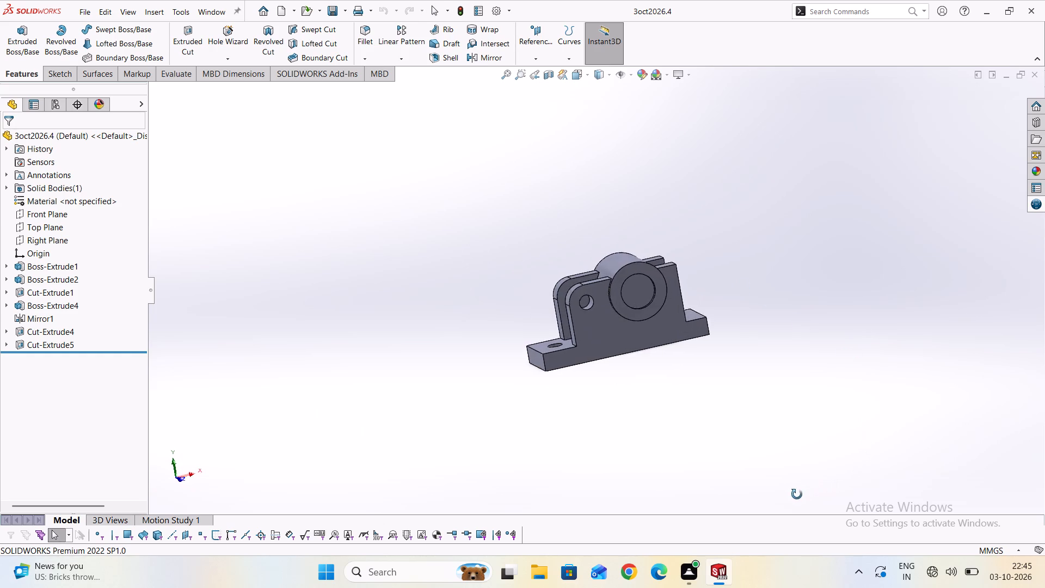
middle_click_drag(797, 494, 792, 495)
scroll(470, 289, "up", 3)
scroll(513, 285, "down", 1)
middle_click_drag(513, 279, 551, 253)
scroll(527, 250, "down", 1)
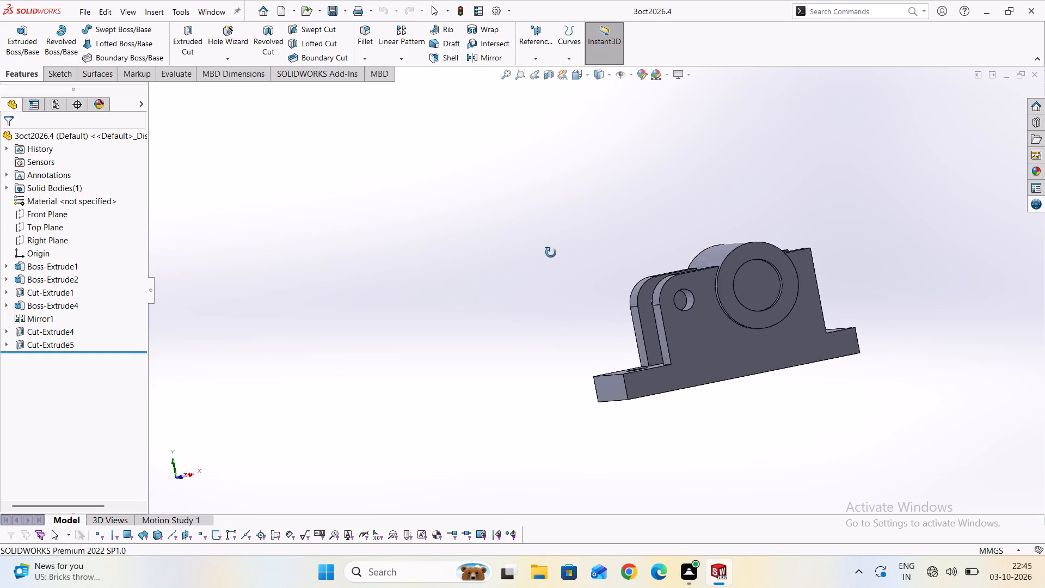
middle_click_drag(551, 253, 472, 297)
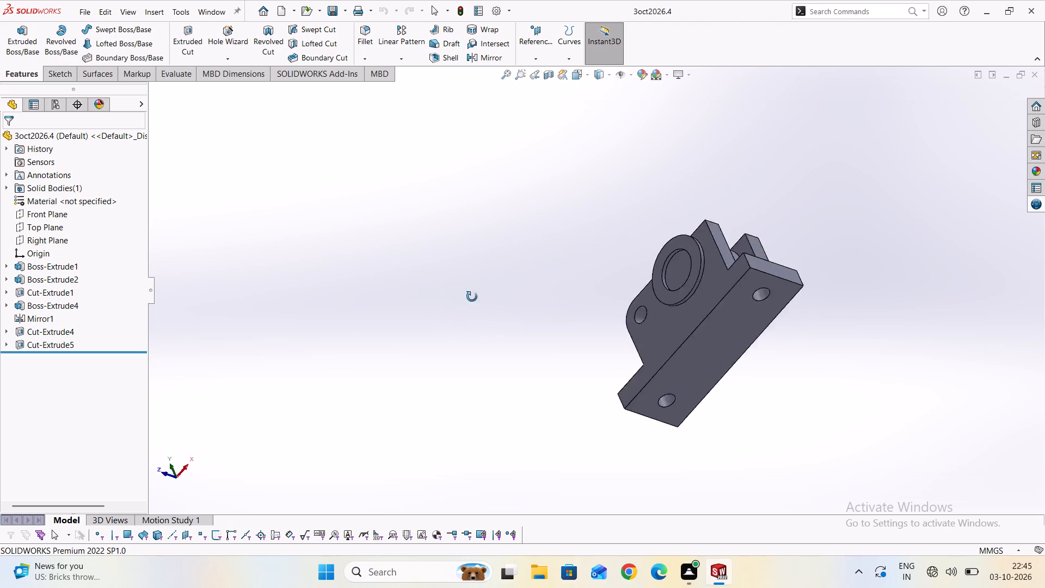
middle_click_drag(472, 297, 579, 341)
middle_click_drag(847, 436, 800, 463)
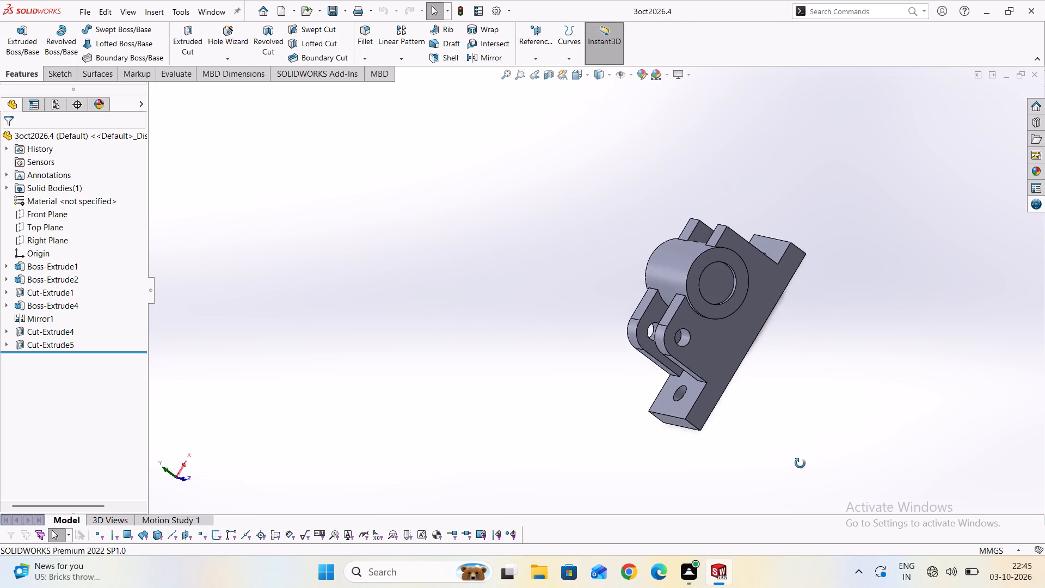
middle_click_drag(800, 463, 735, 445)
middle_click_drag(712, 358, 893, 396)
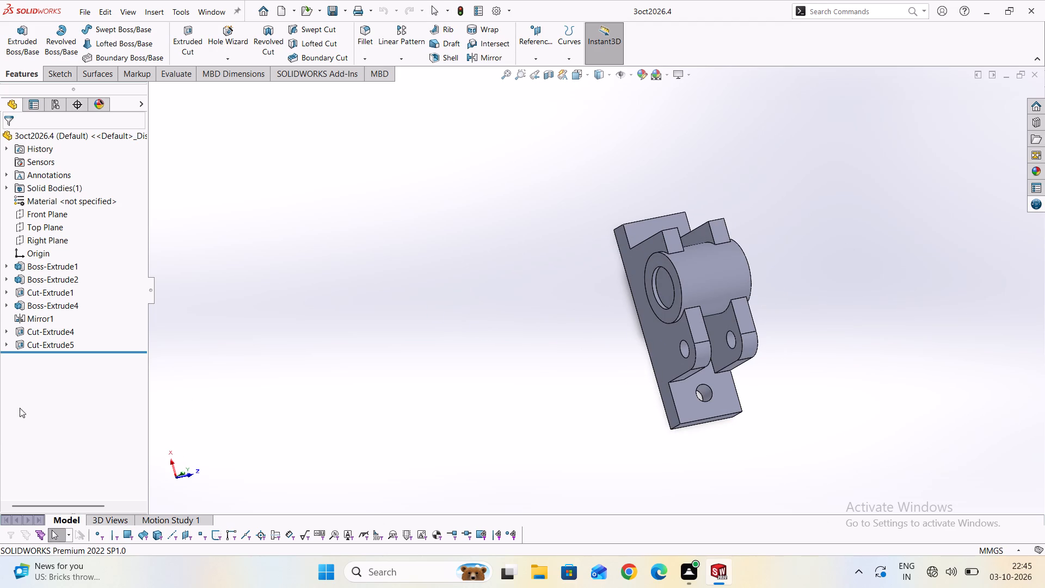
Start a sketch on the Front Plane and draw a circle of about 14 mm radius near the upright plate's square upper corner.
right_click(40, 212)
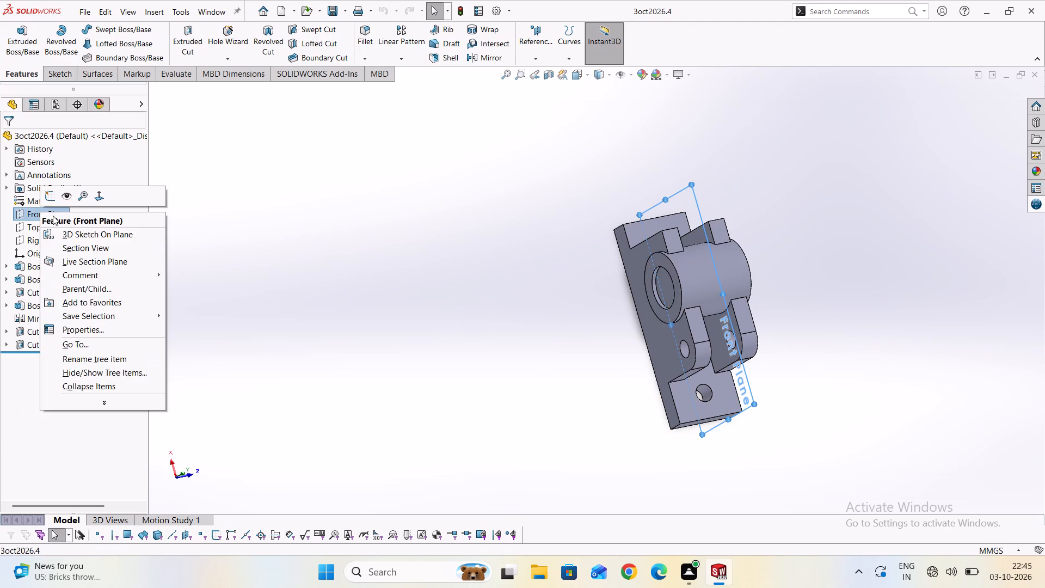
left_click(53, 195)
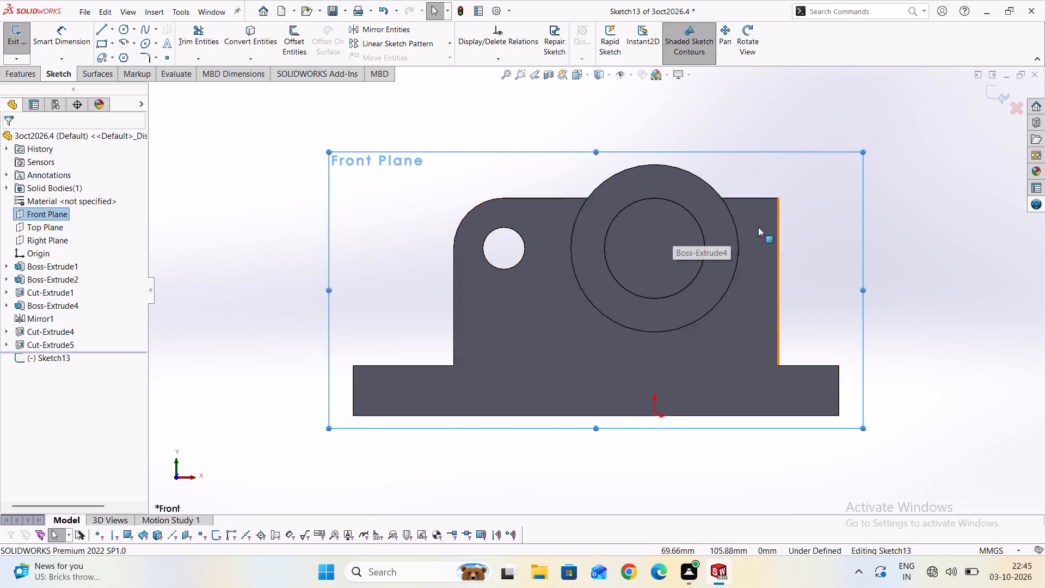
scroll(759, 226, "up", 4)
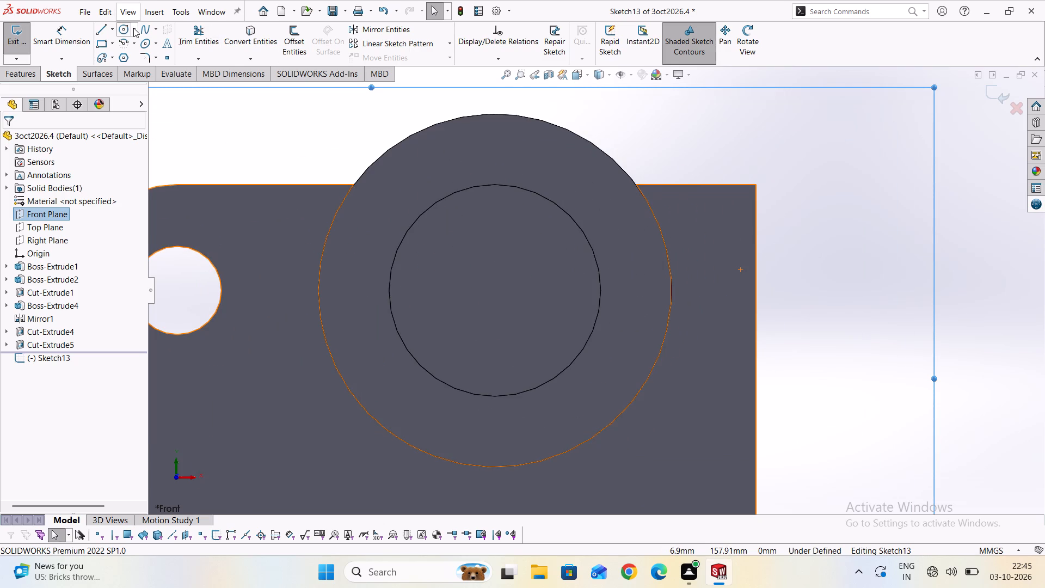
left_click(133, 28)
left_click(137, 44)
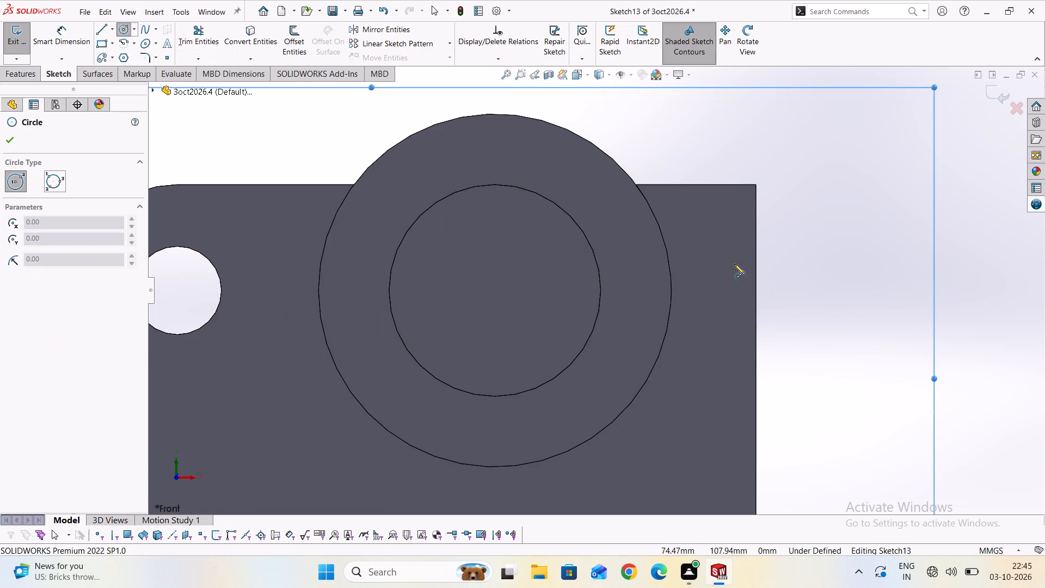
scroll(686, 218, "up", 2)
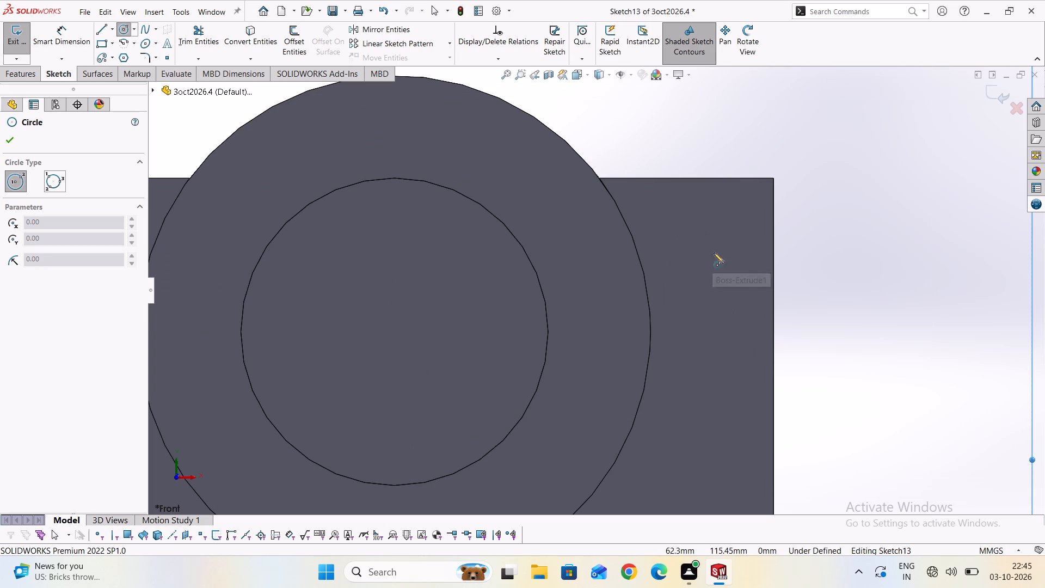
left_click(716, 254)
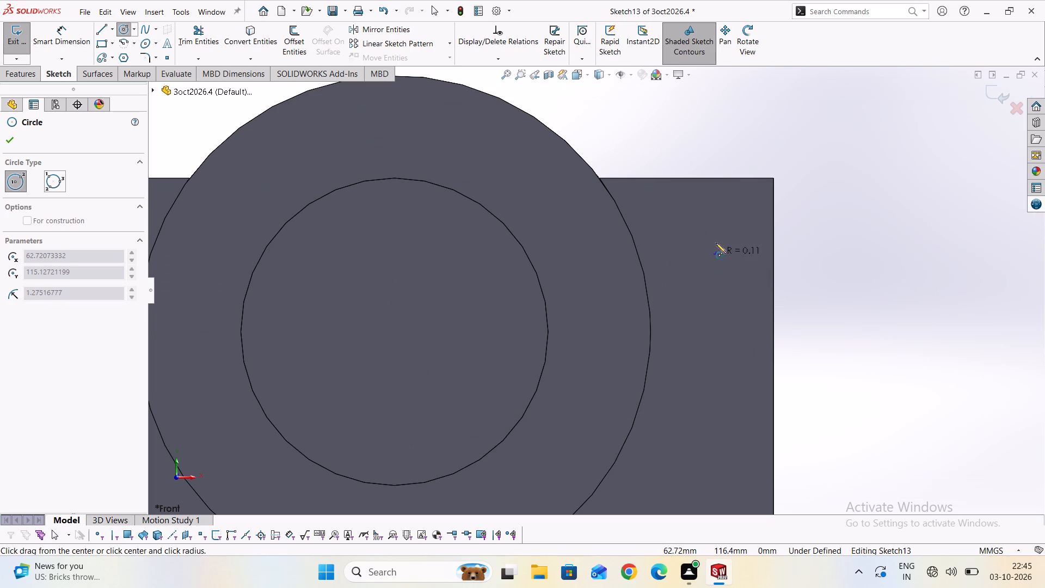
left_click(713, 182)
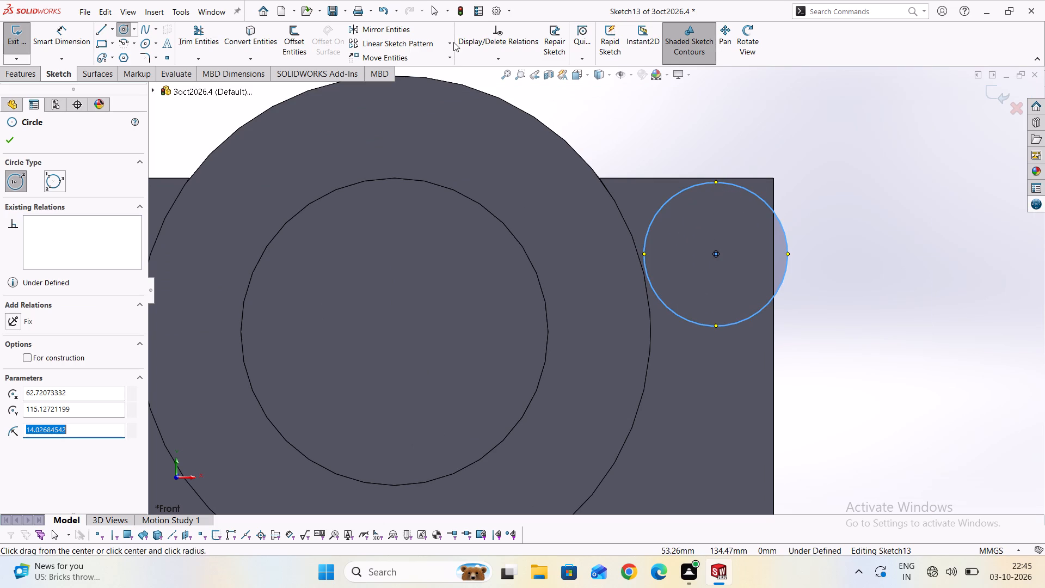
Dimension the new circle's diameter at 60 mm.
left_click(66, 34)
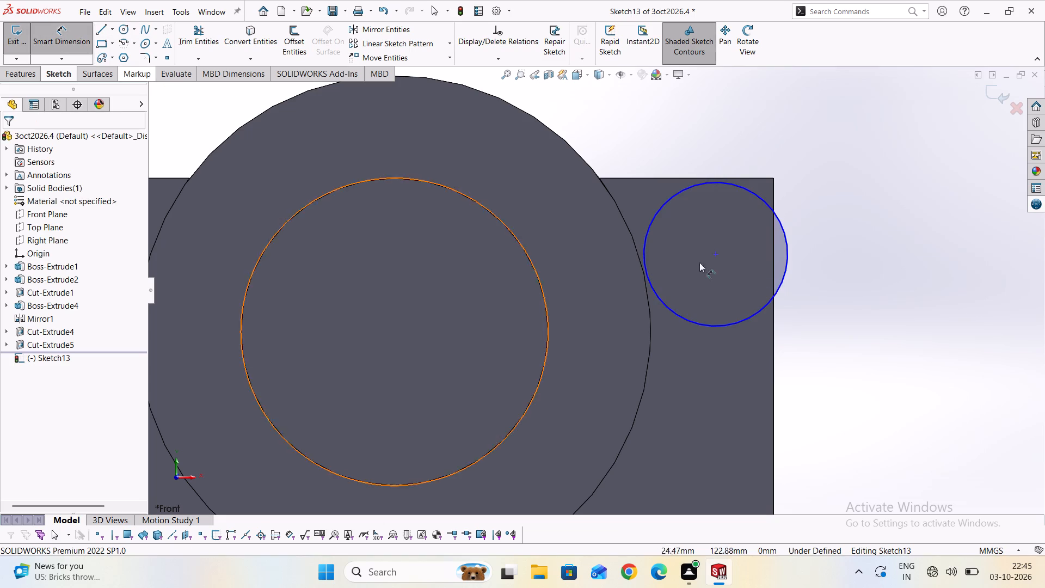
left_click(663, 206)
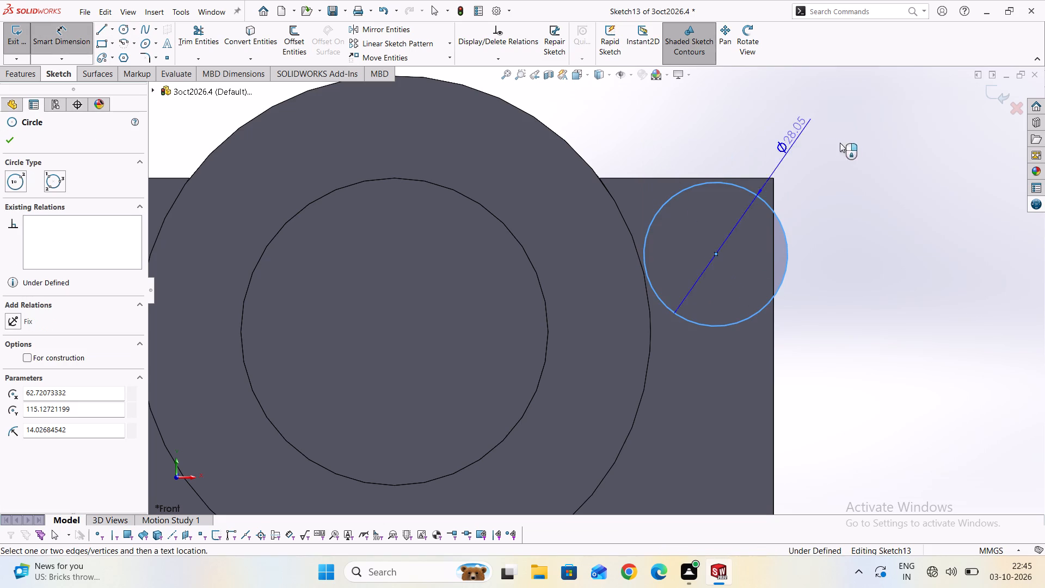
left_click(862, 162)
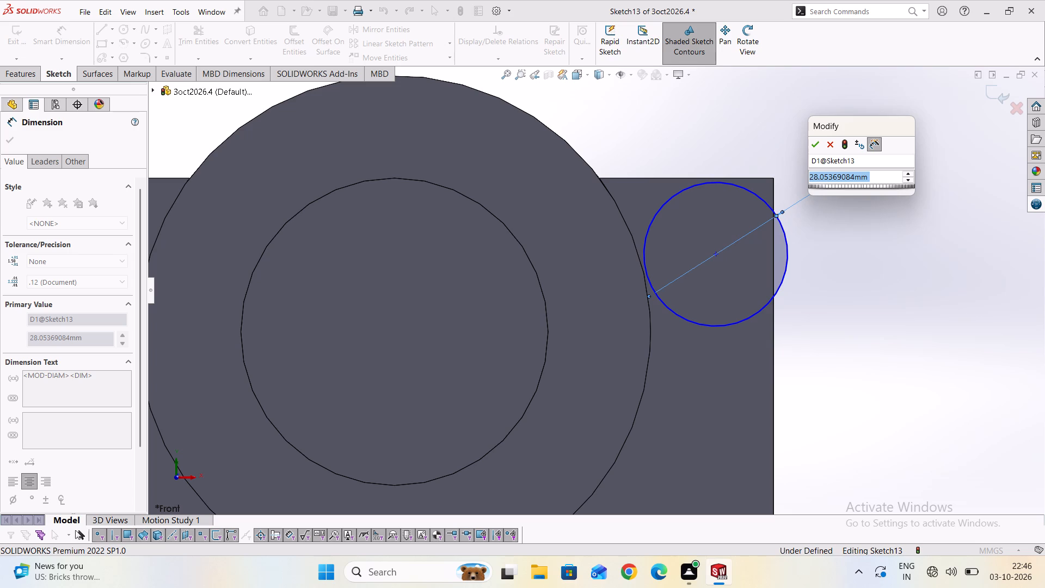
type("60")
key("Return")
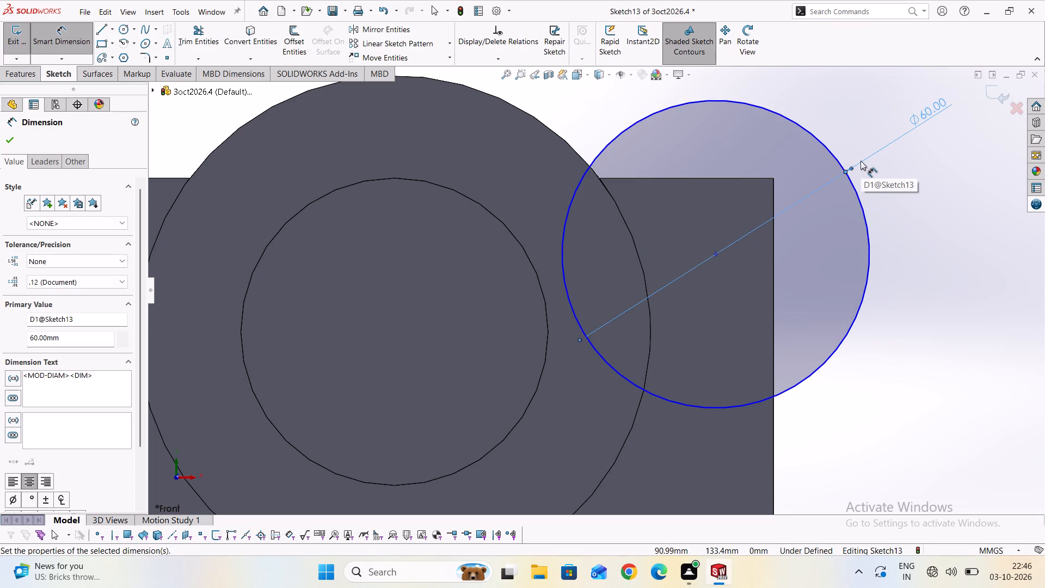
Set the circle's diameter to 30 mm.
scroll(777, 271, "down", 6)
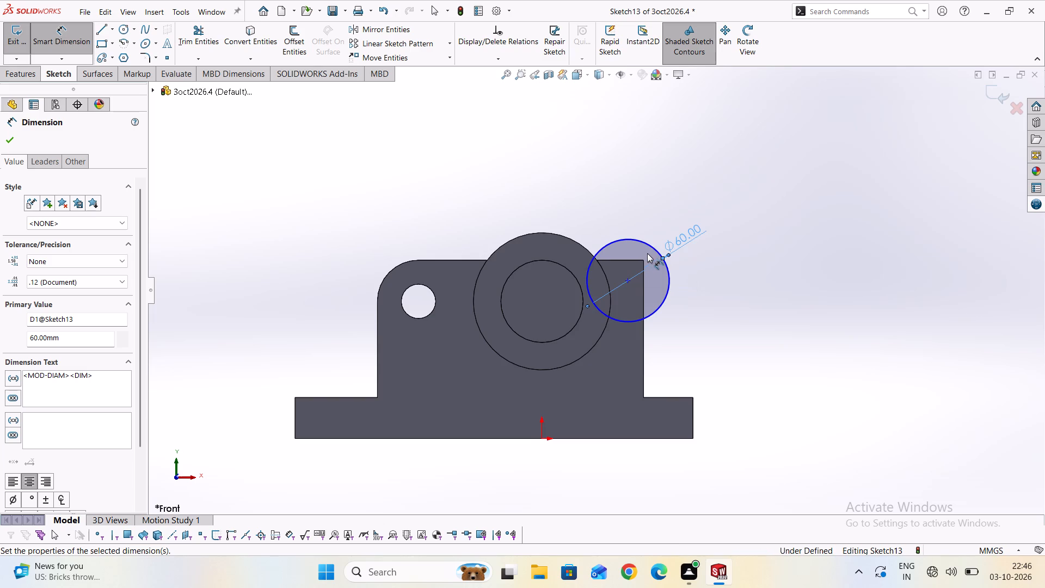
scroll(648, 255, "up", 5)
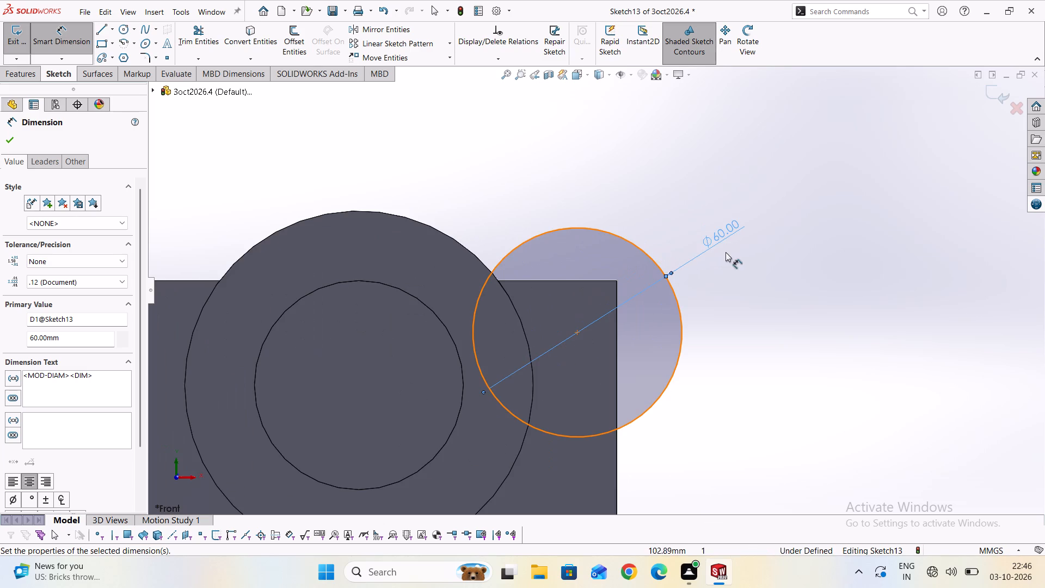
double_click(728, 237)
type("30")
key("Return")
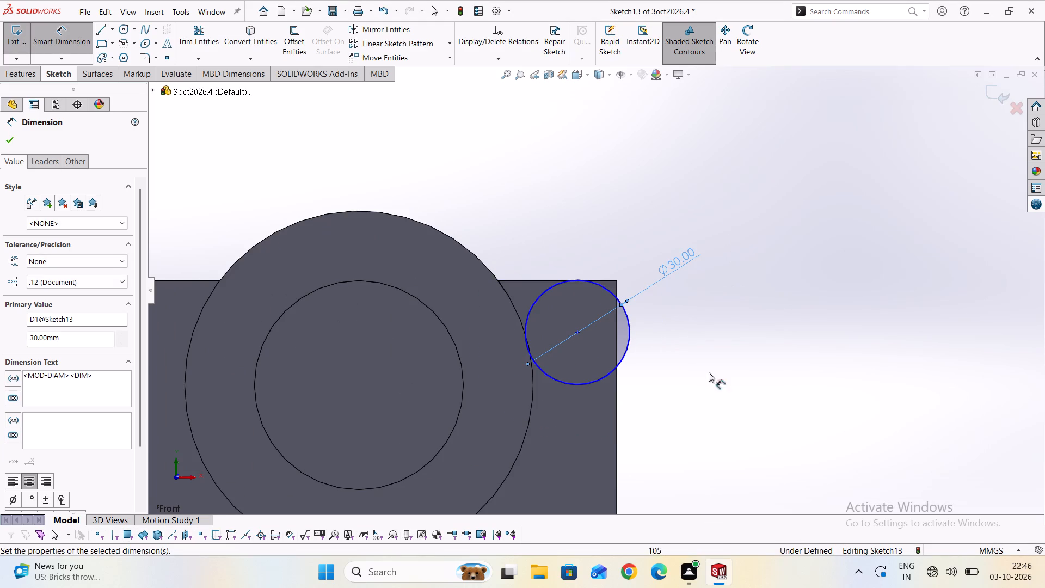
Check the radius of the upright plate's rounded upper corner.
scroll(499, 396, "down", 2)
scroll(548, 344, "down", 3)
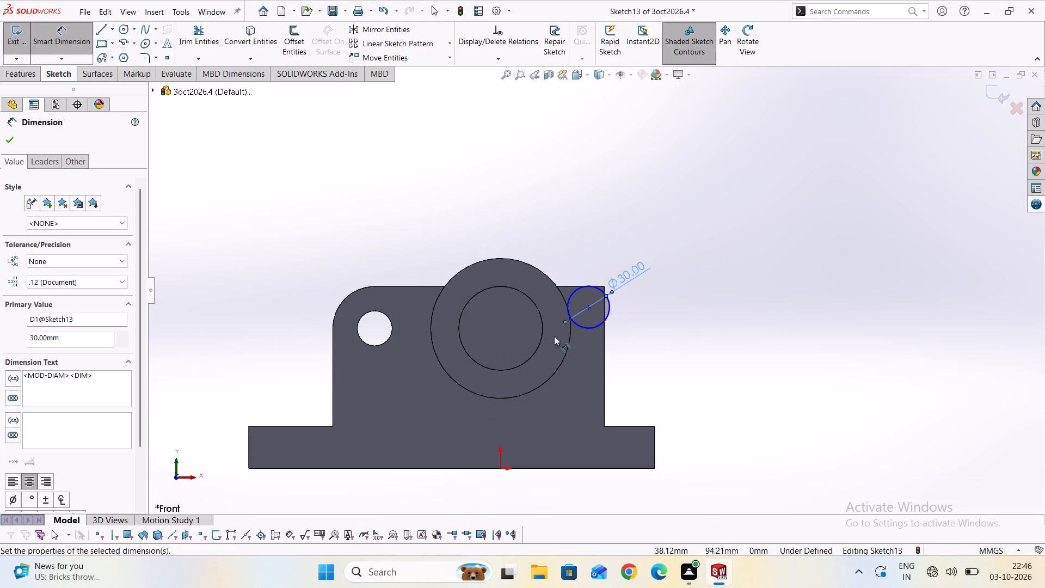
scroll(362, 293, "up", 3)
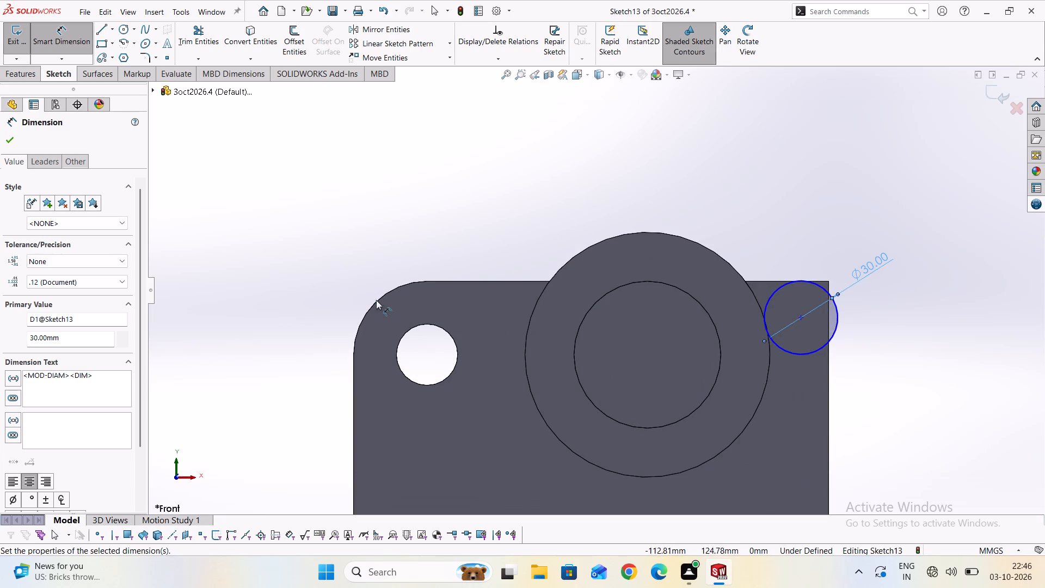
left_click(377, 301)
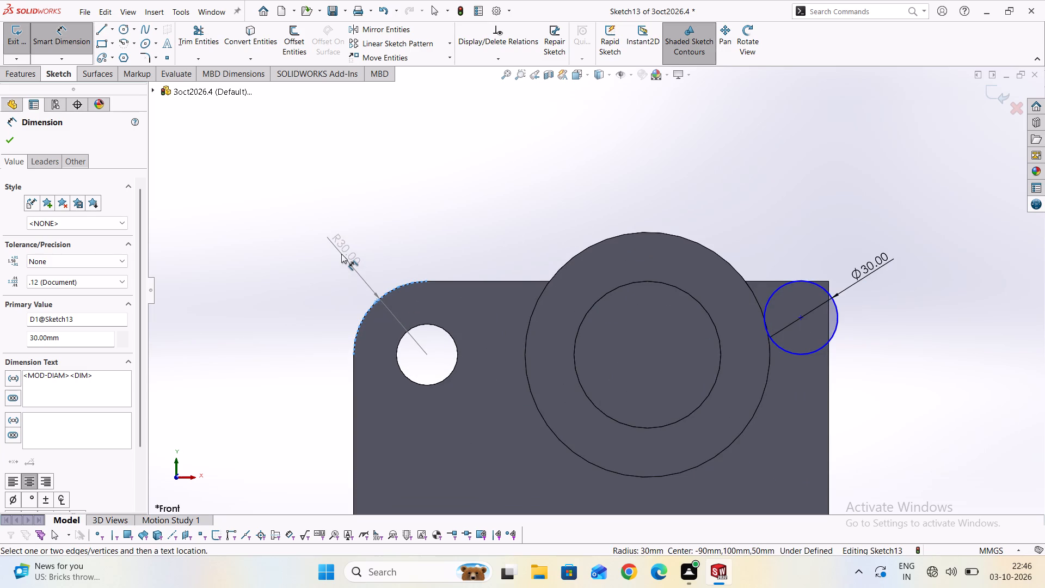
key("Escape")
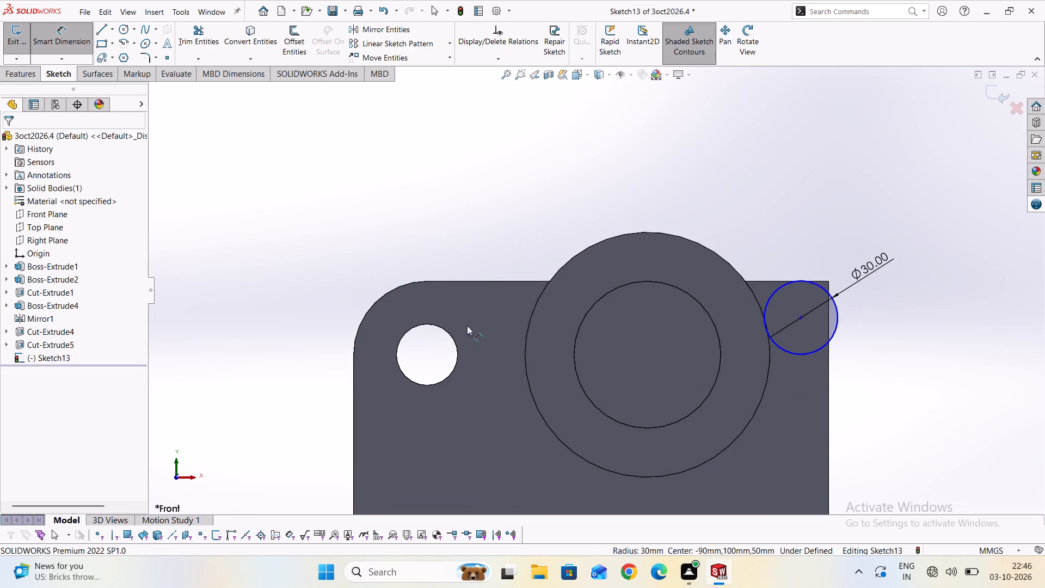
Delete the 30 mm circle and its diameter dimension from the sketch near the upright plate's square upper corner.
right_click(816, 350)
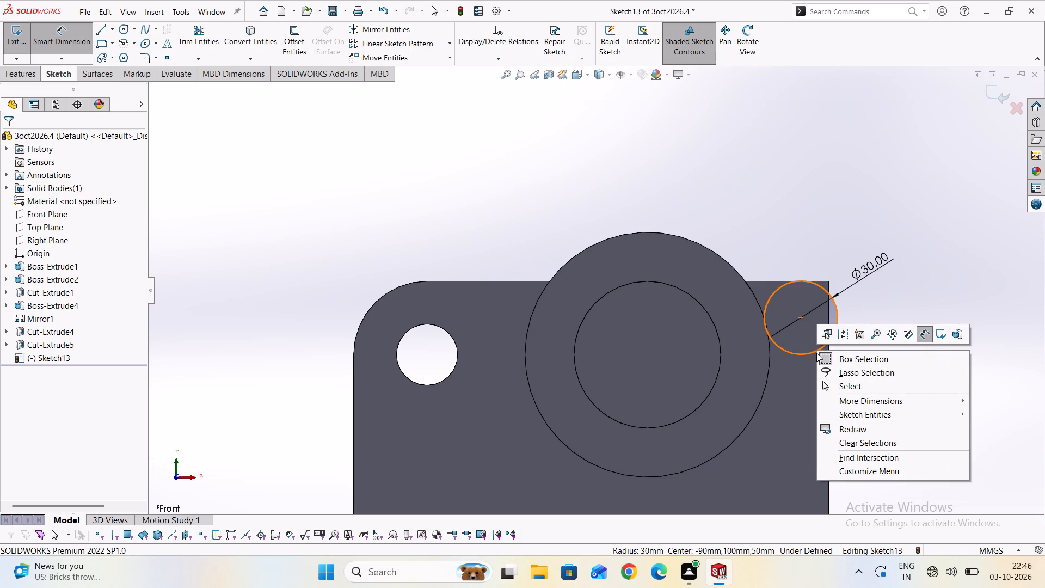
key("Delete")
key("Escape")
left_click(74, 40)
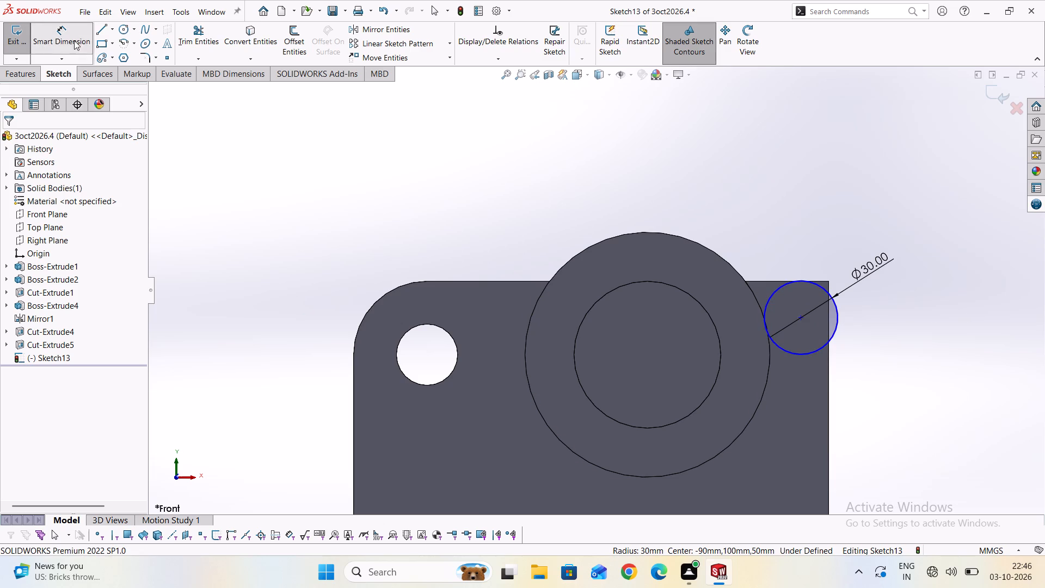
left_click(794, 351)
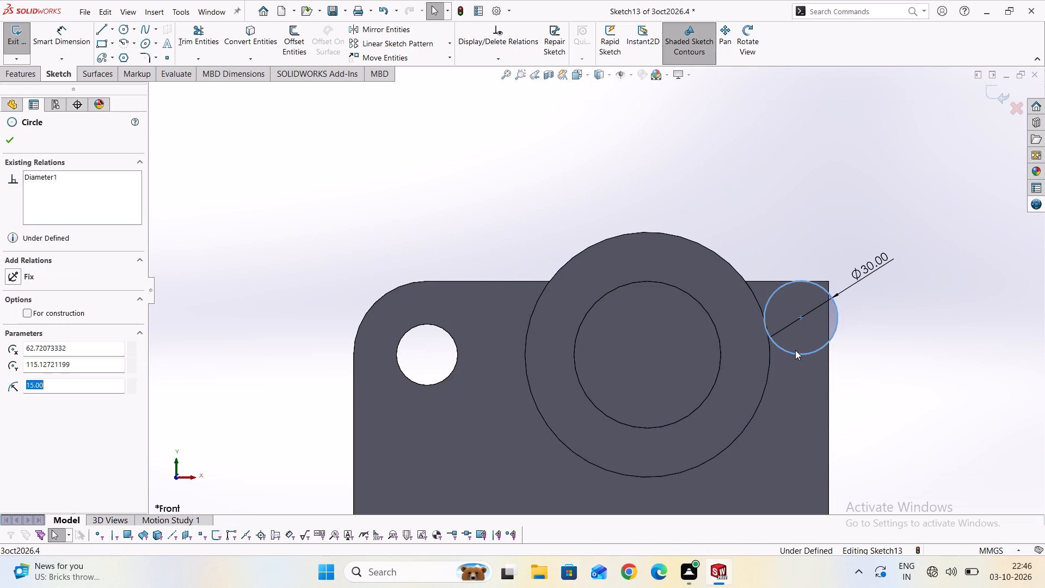
key("Delete")
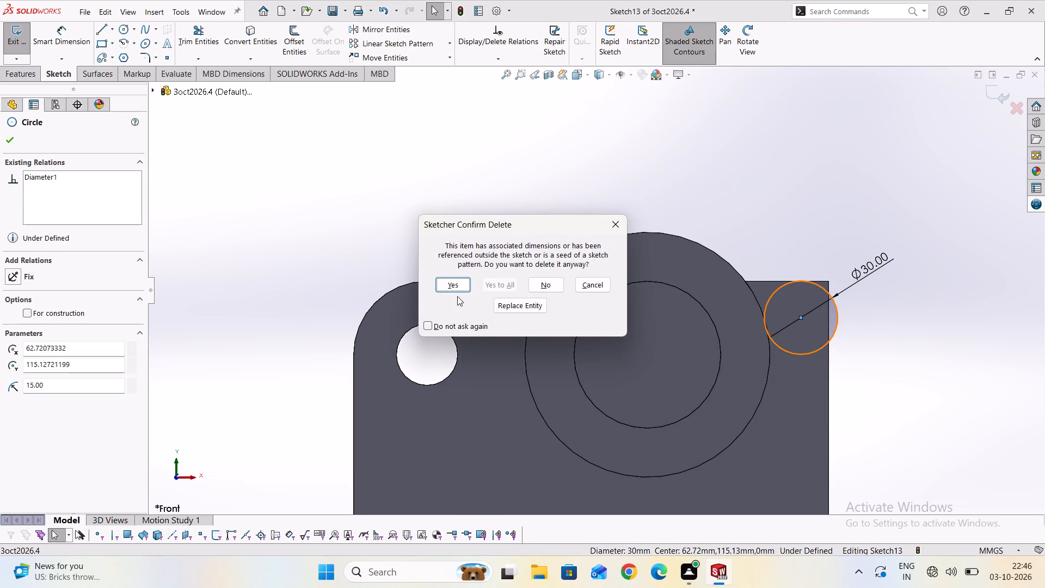
left_click(456, 283)
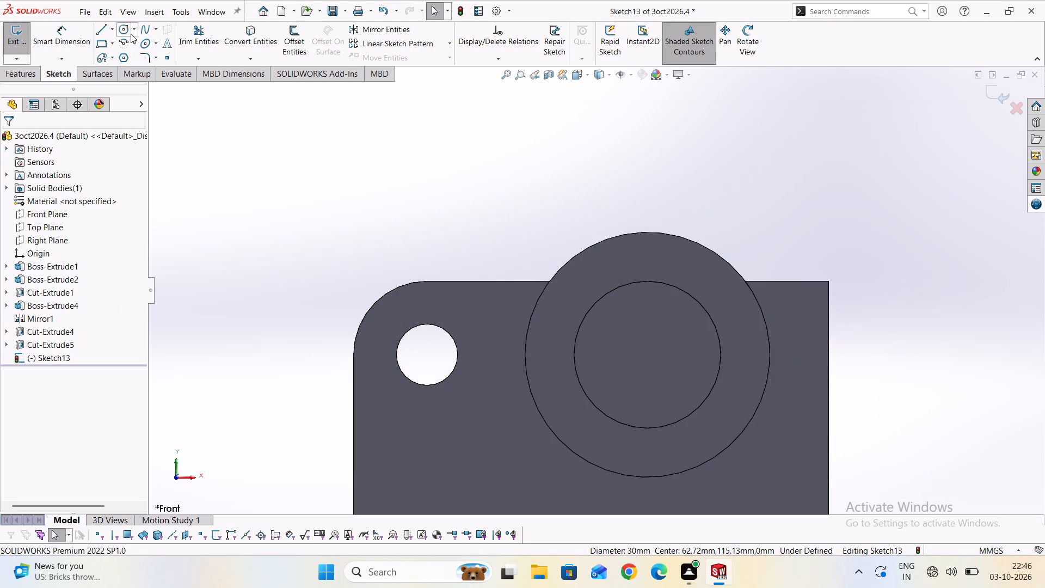
Draw a perimeter circle of about 35 mm radius touching the plate's top edge and vertical side edge at the square corner.
left_click(134, 31)
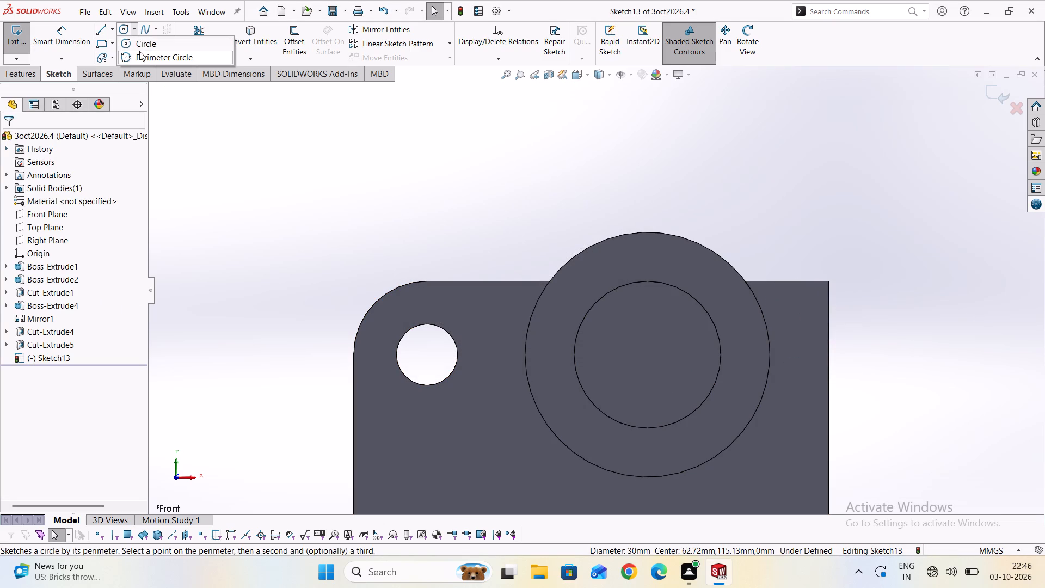
left_click(143, 58)
scroll(785, 295, "up", 2)
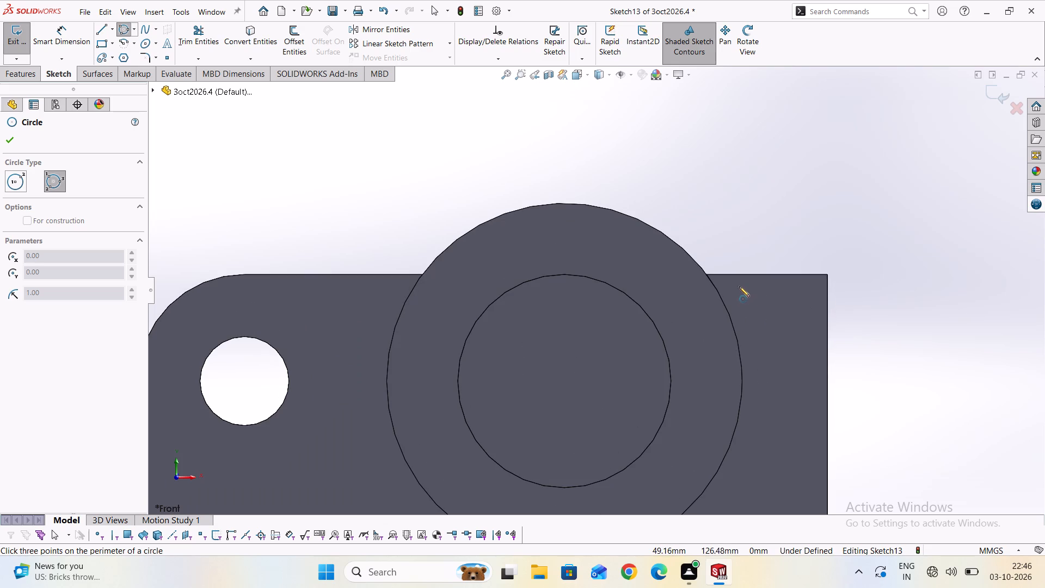
left_click(733, 274)
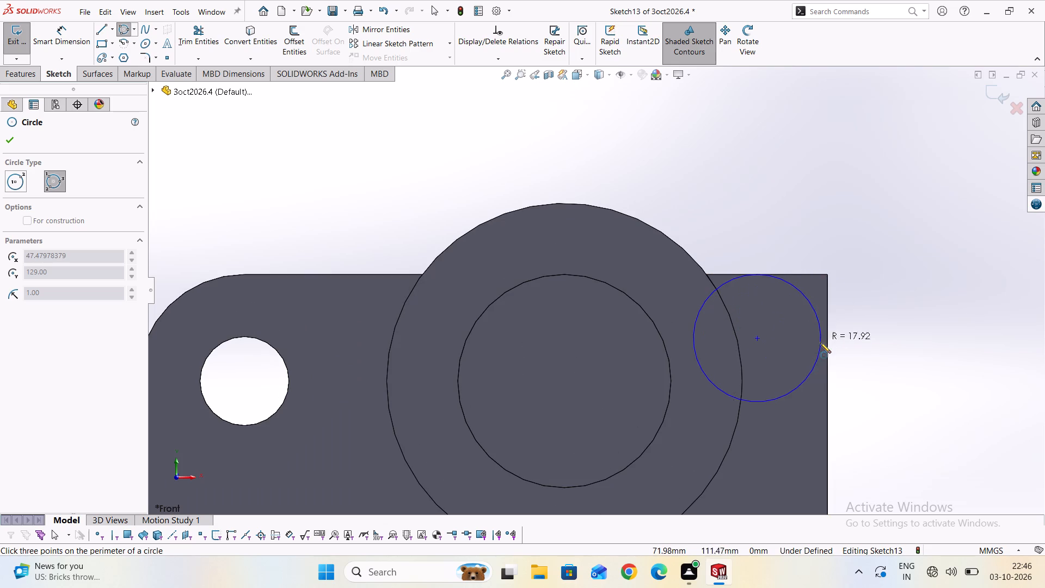
left_click(827, 346)
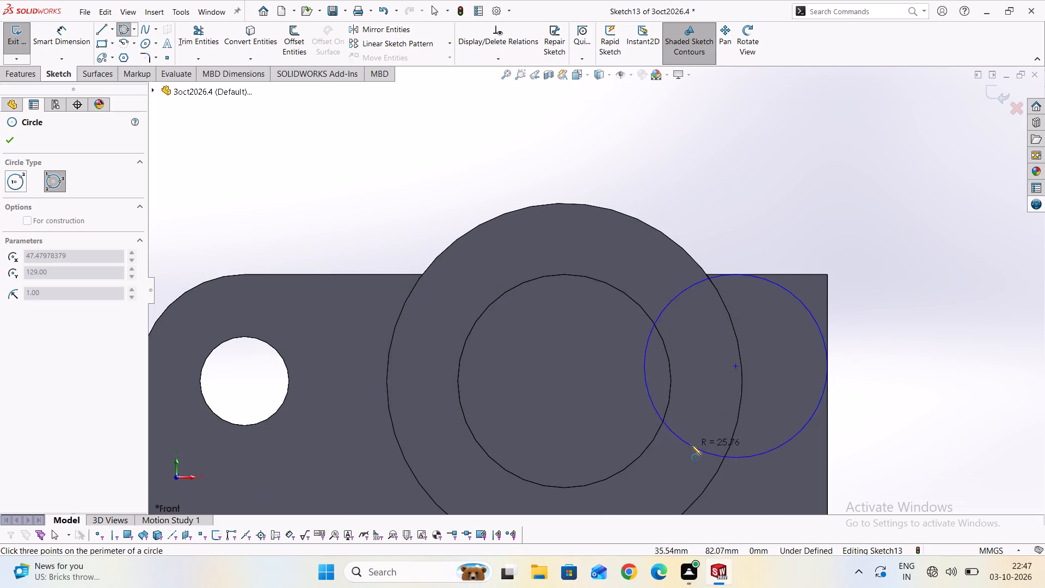
scroll(692, 452, "down", 2)
left_click(636, 443)
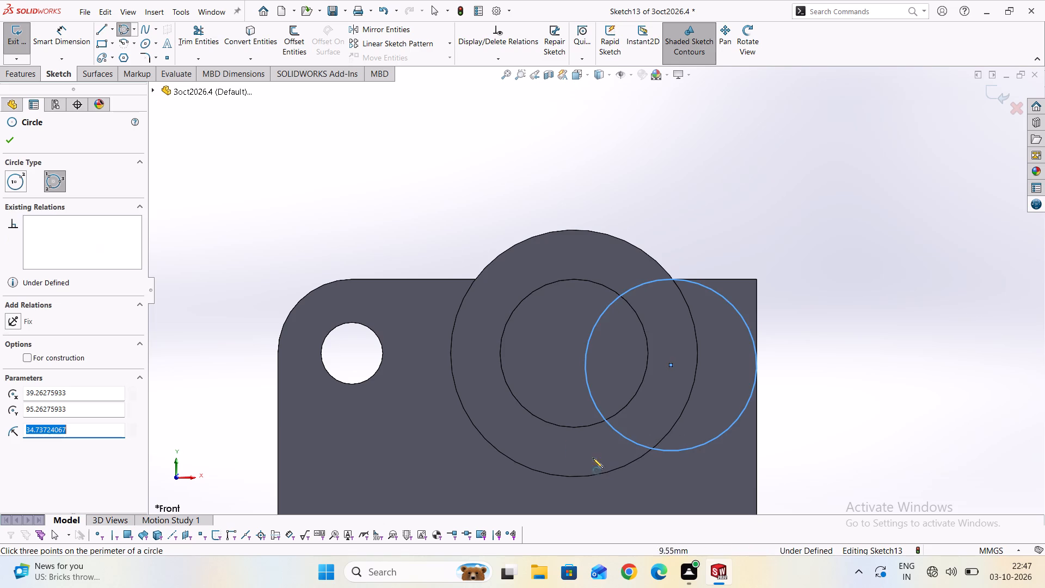
Dimension the new perimeter circle's diameter at 60 mm.
left_click(53, 44)
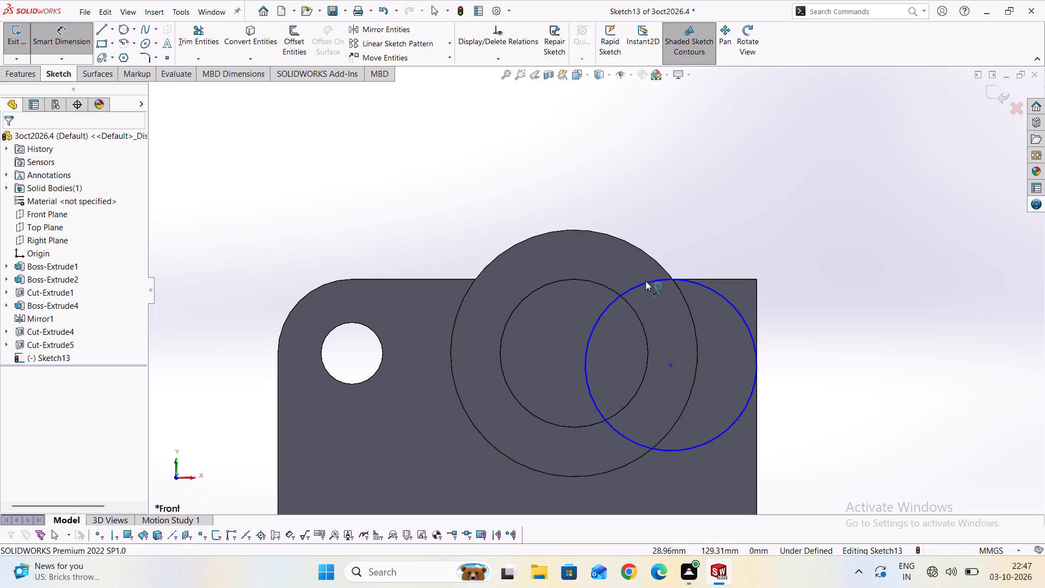
left_click(649, 282)
left_click(769, 144)
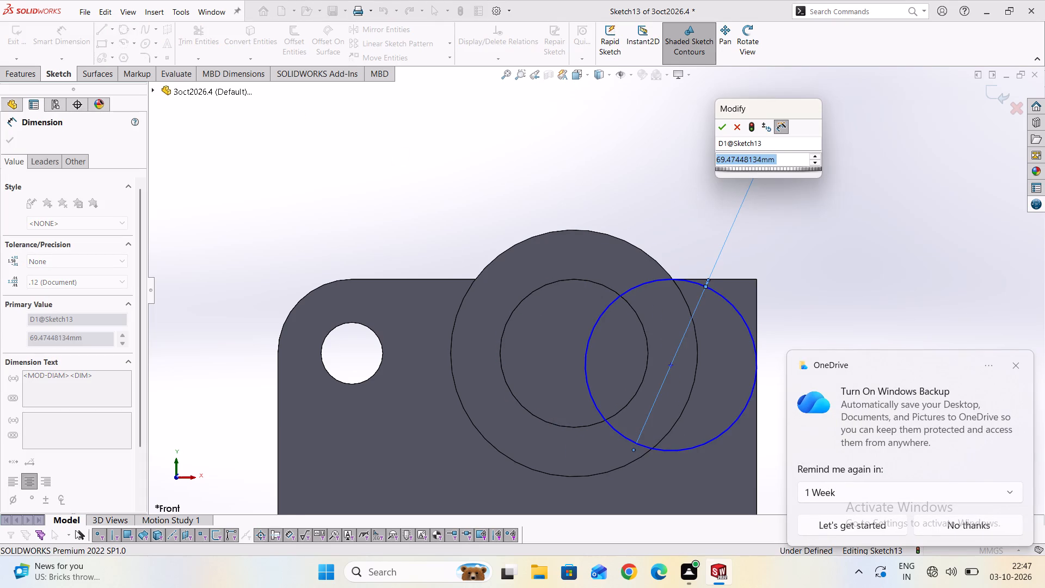
type("60")
key("Return")
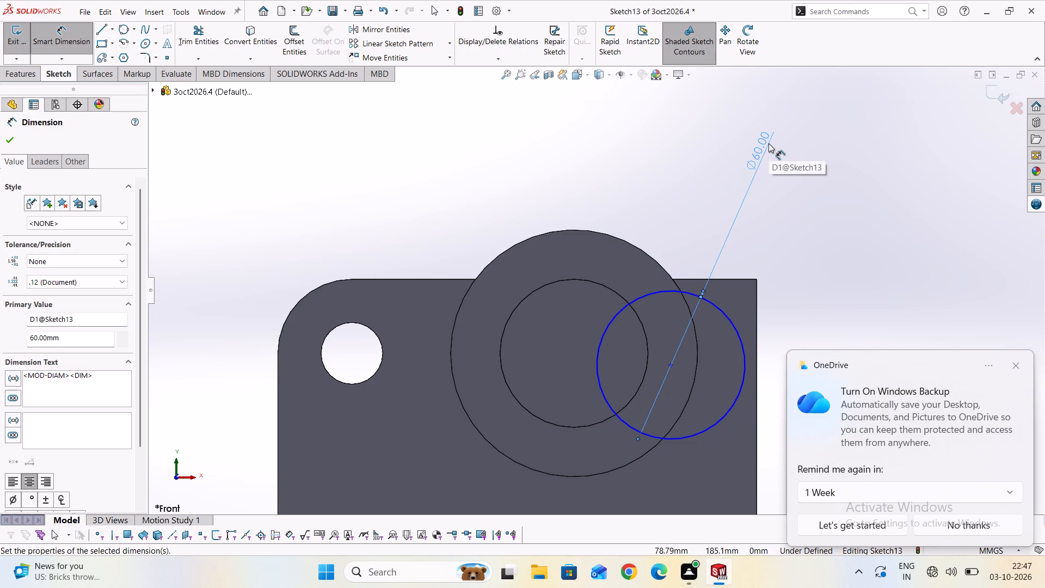
key("Escape")
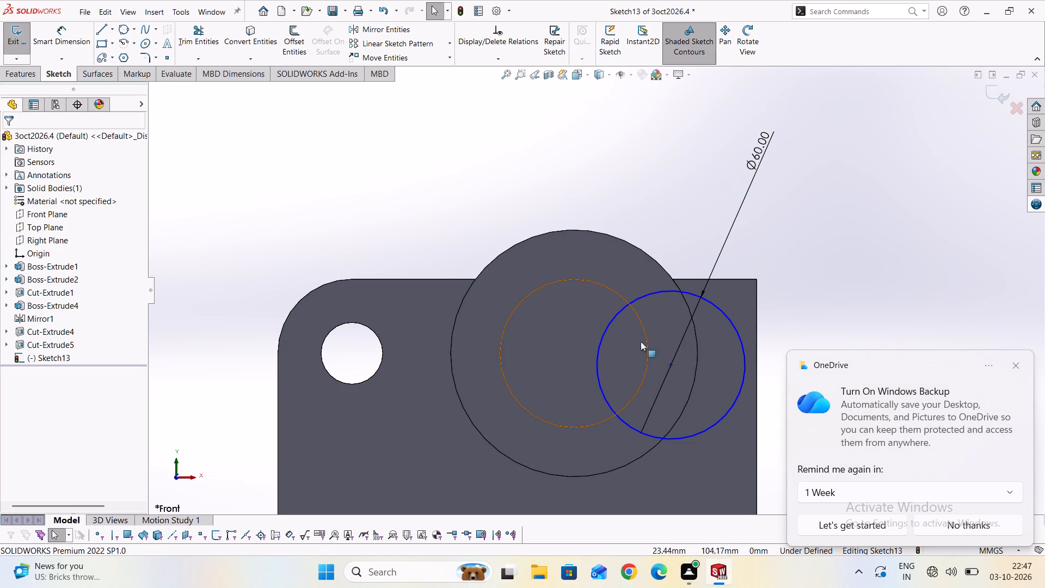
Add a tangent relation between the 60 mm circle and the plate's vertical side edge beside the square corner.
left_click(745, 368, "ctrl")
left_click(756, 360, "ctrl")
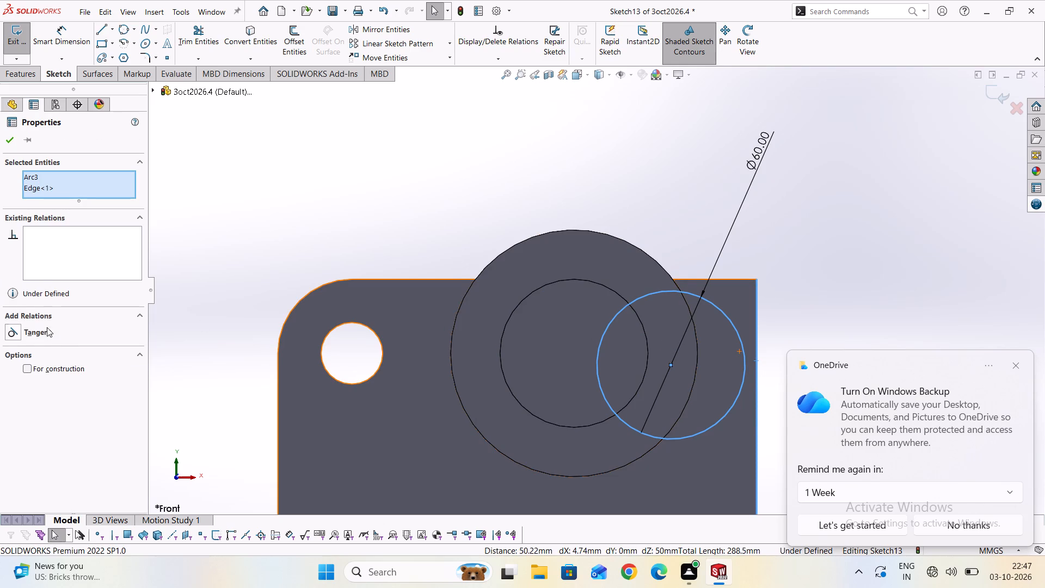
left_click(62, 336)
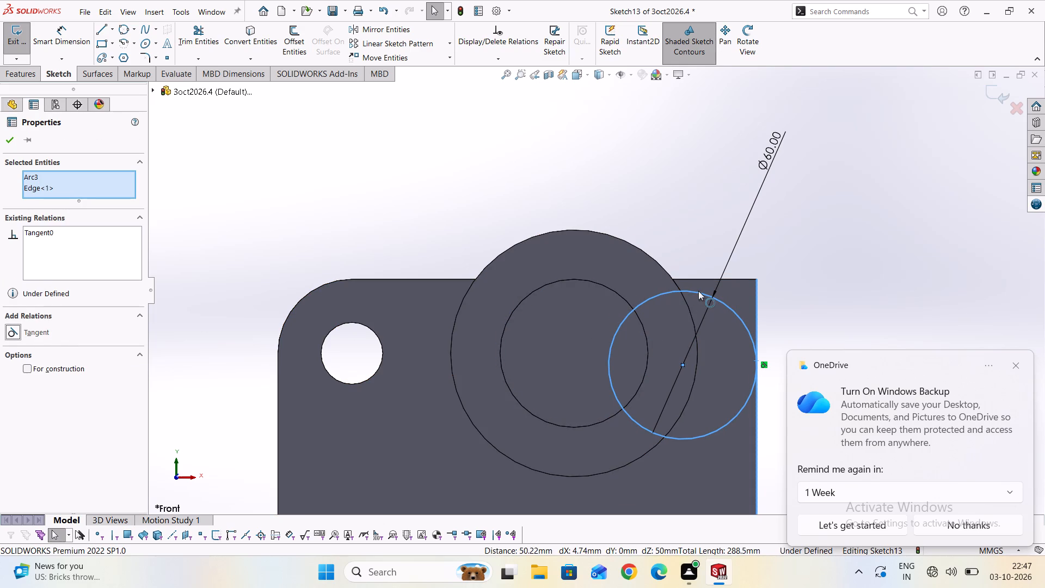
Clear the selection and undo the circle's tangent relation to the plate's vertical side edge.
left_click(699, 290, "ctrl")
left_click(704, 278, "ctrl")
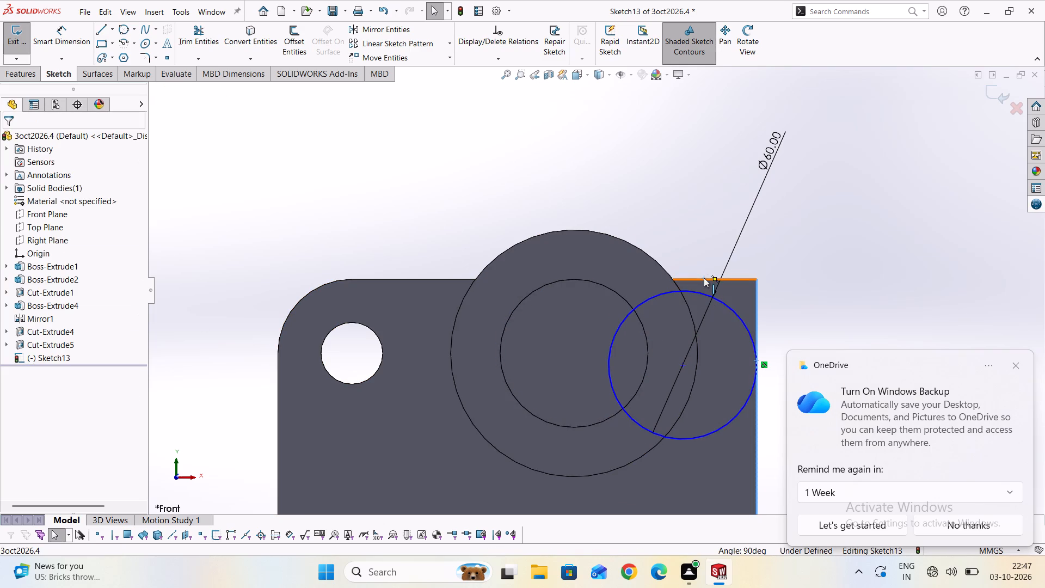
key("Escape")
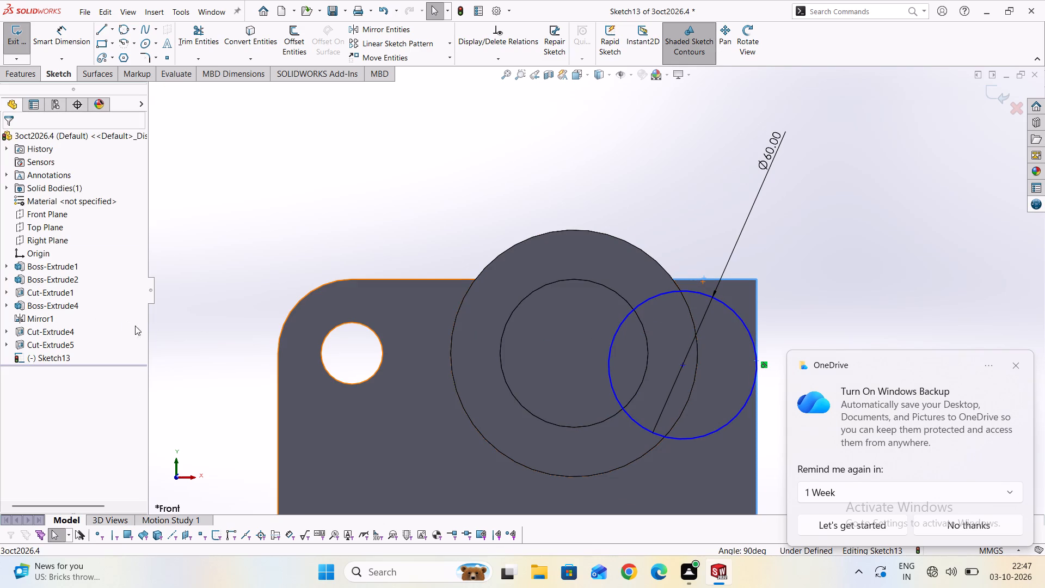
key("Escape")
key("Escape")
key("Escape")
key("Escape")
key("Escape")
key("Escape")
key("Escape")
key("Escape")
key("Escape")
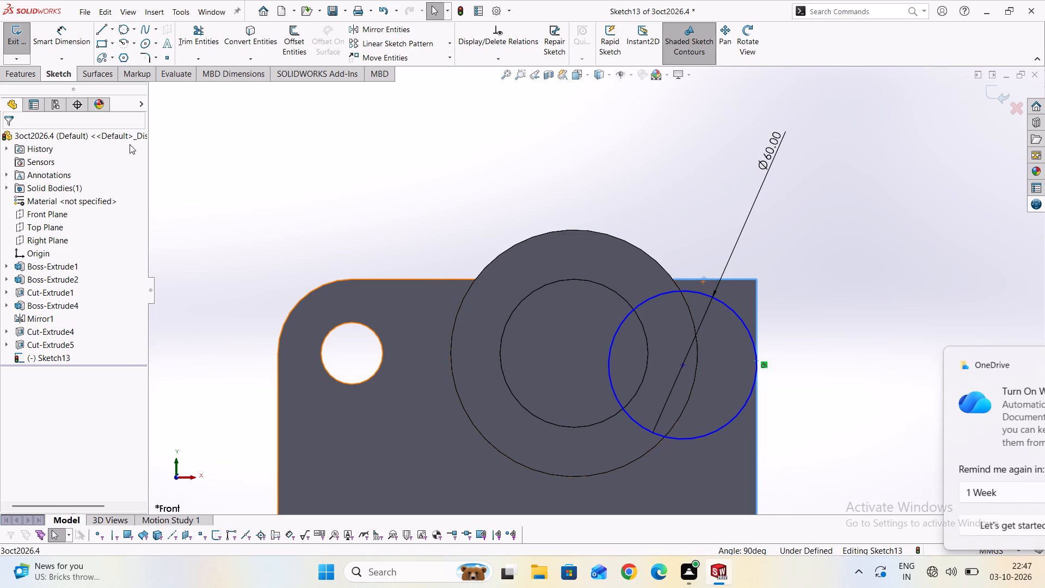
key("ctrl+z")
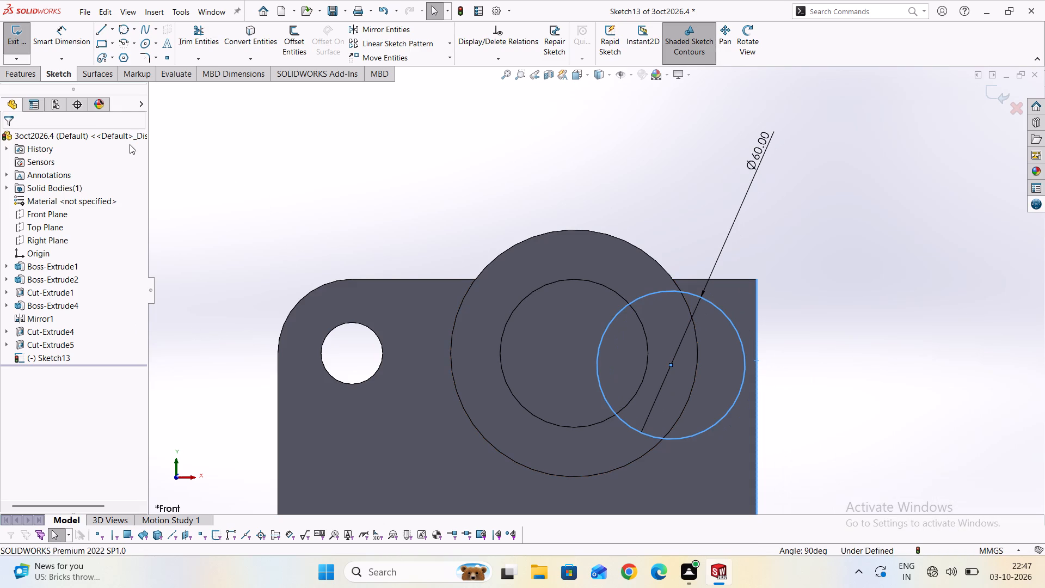
Make the 60 mm circle tangent to the plate's vertical side edge beside the square corner.
scroll(640, 312, "up", 1)
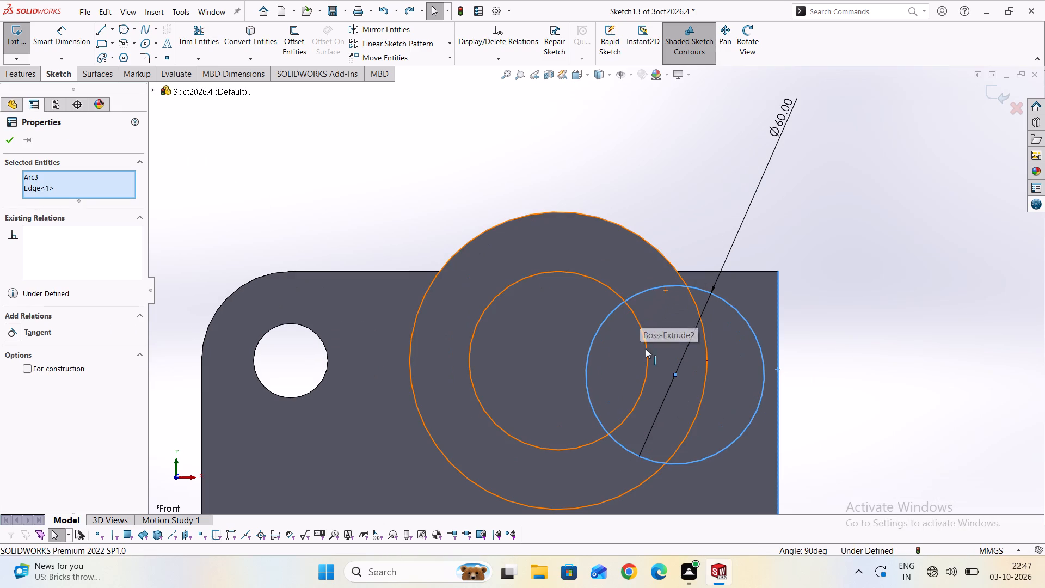
left_click(55, 331)
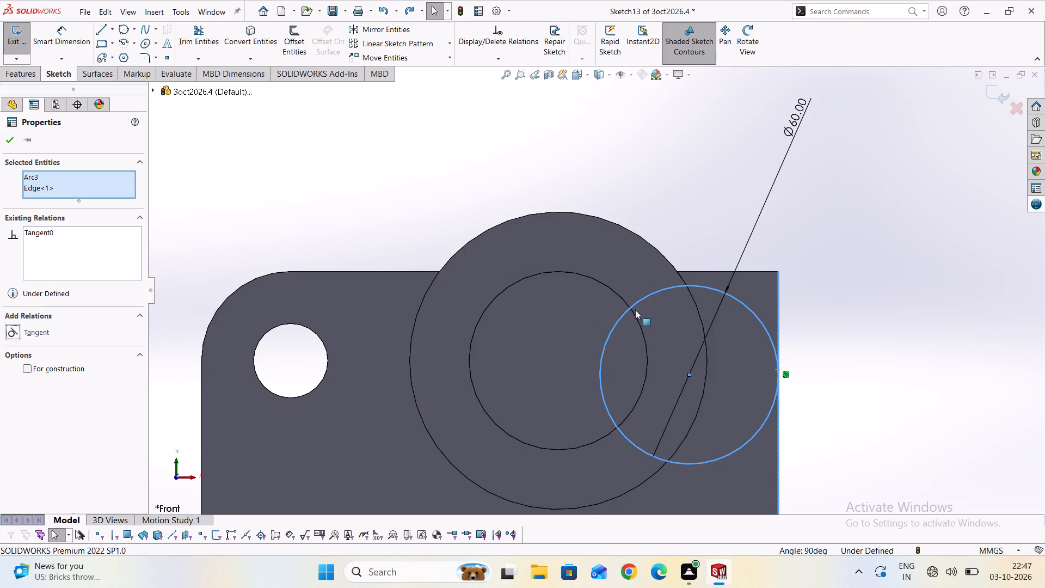
left_click(8, 142)
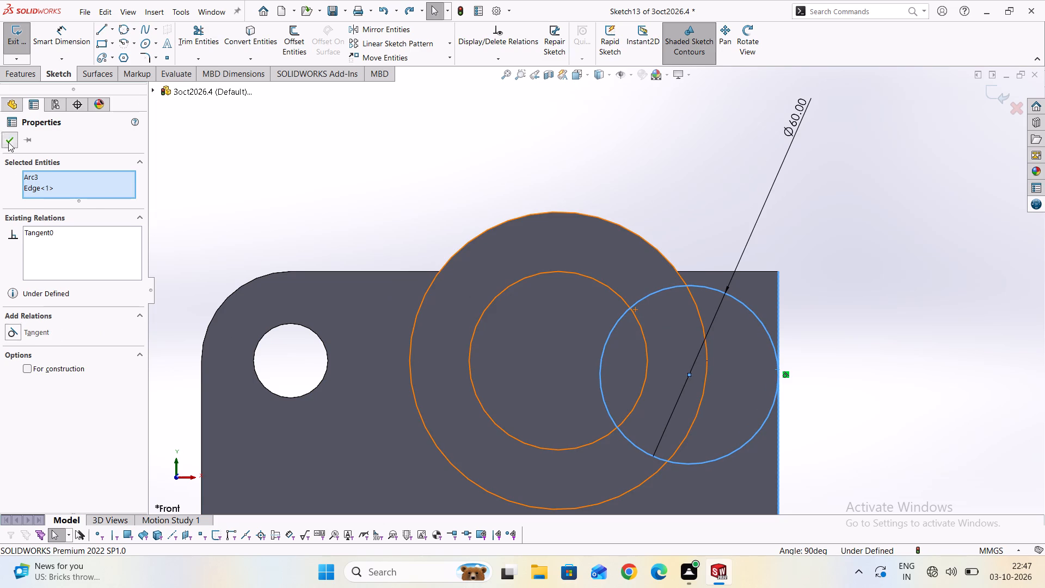
Make the 60 mm circle tangent to the plate's top edge beside the bearing boss.
left_click(703, 286, "ctrl")
left_click(707, 270, "ctrl")
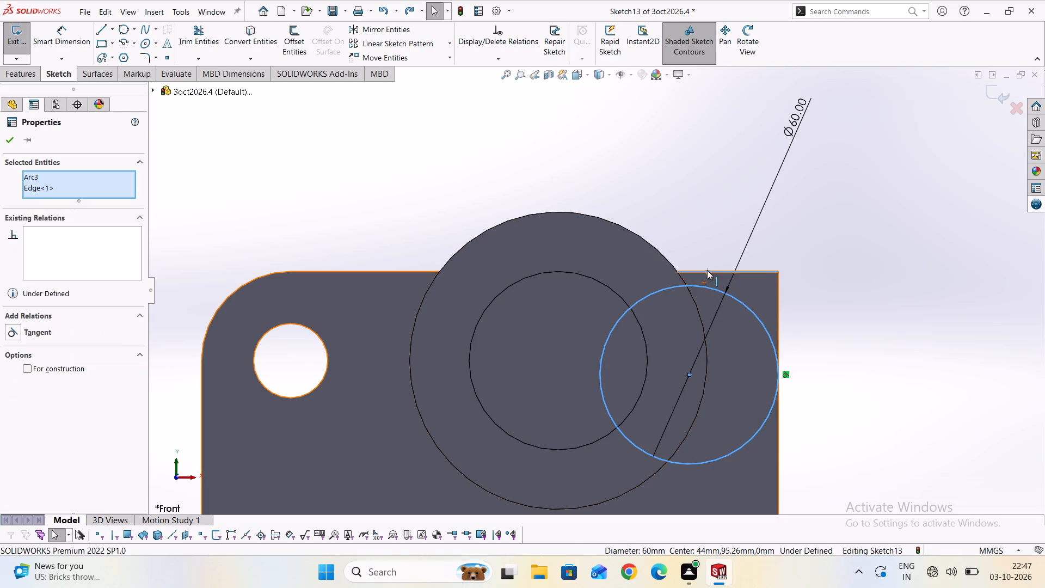
left_click(43, 329)
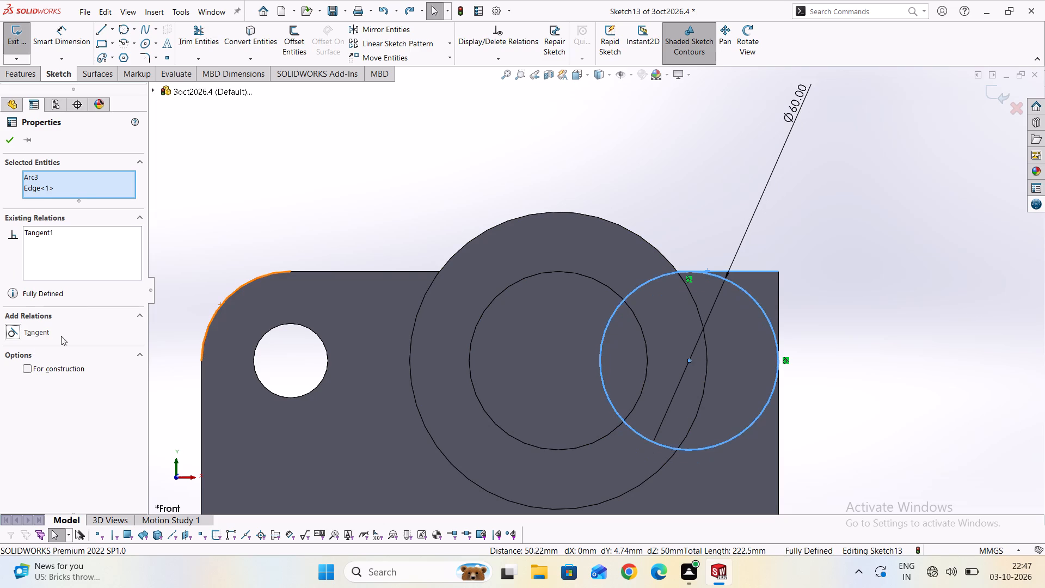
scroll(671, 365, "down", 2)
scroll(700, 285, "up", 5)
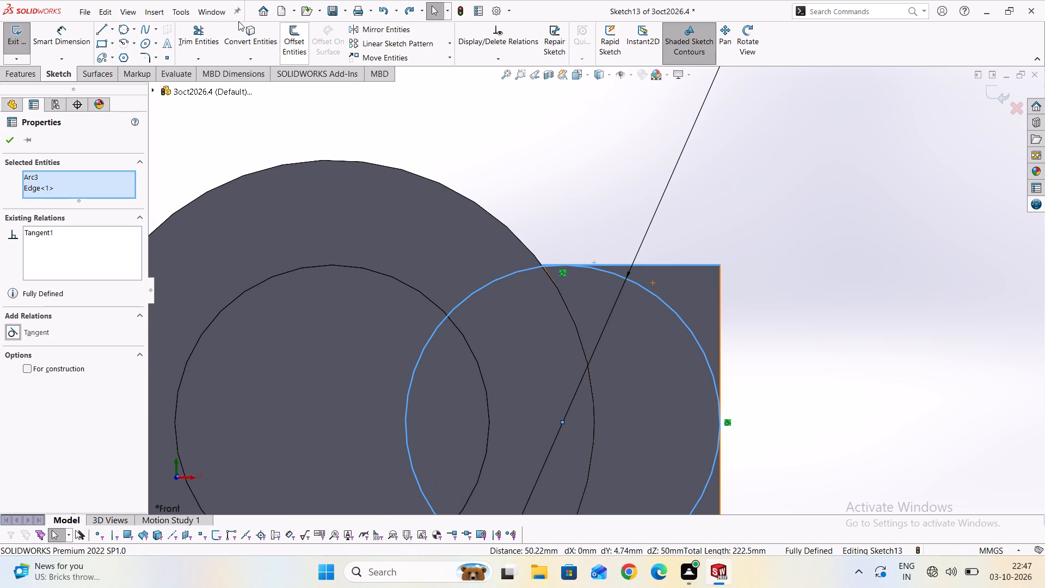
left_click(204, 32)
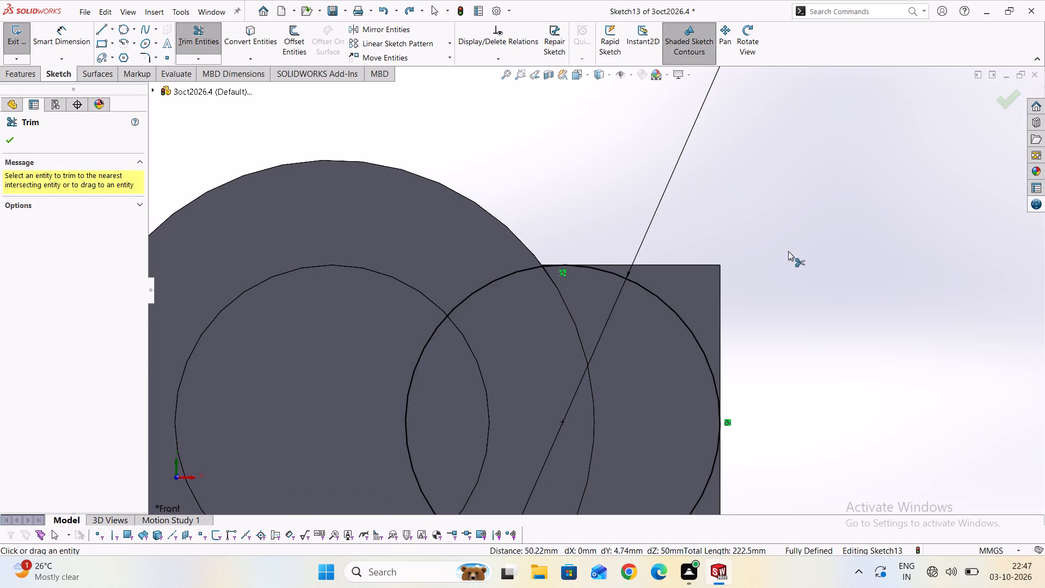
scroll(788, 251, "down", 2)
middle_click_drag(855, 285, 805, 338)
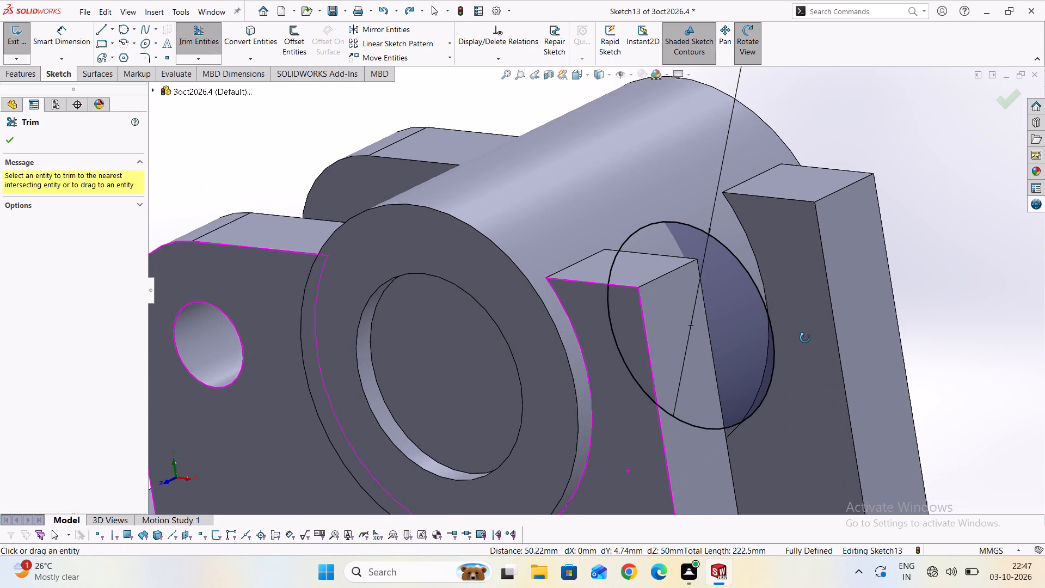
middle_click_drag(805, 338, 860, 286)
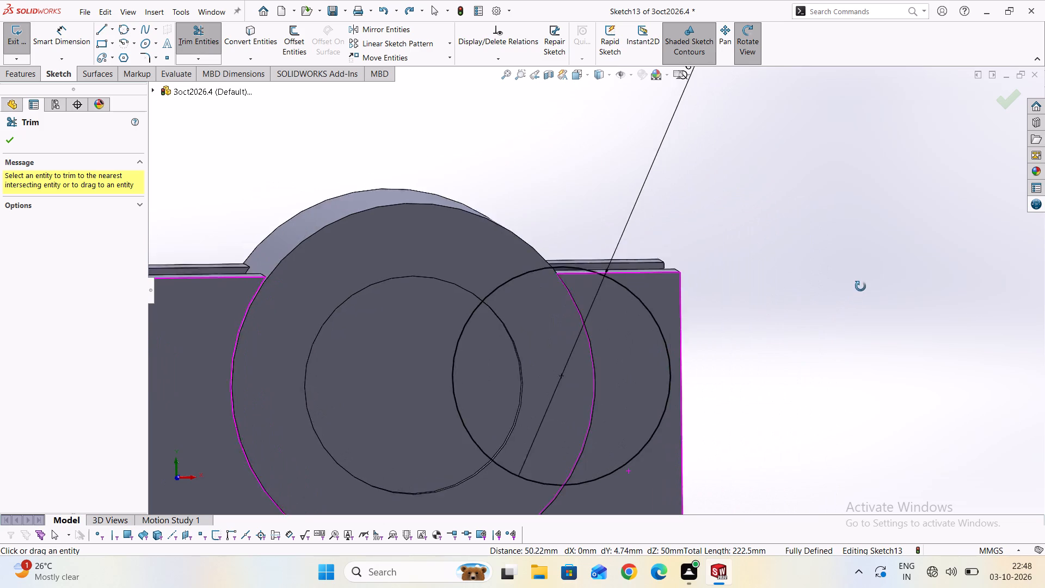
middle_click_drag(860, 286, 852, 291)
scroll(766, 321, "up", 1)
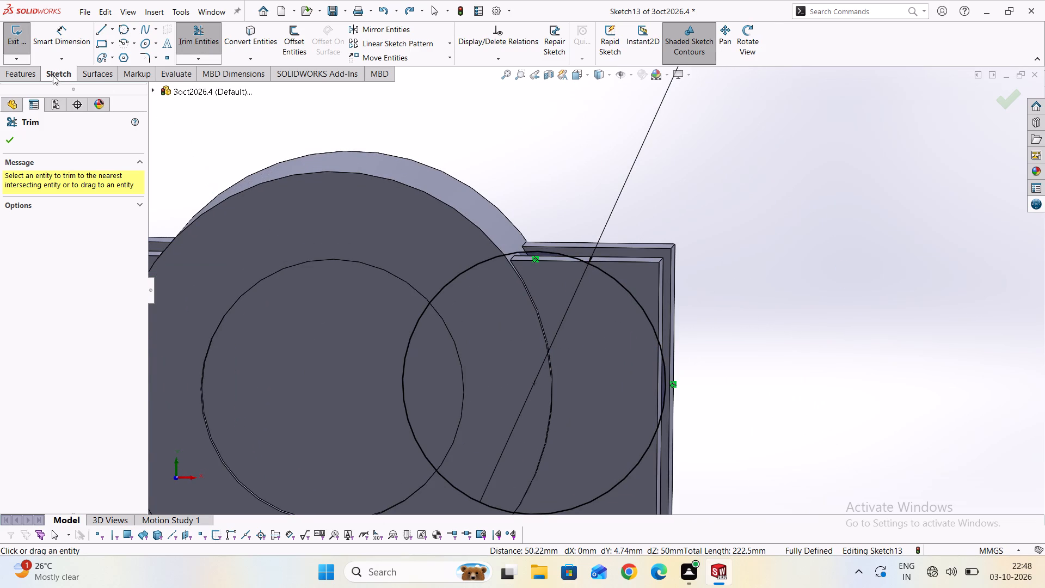
Exit the sketch containing the 60 mm tangent circle.
left_click(10, 41)
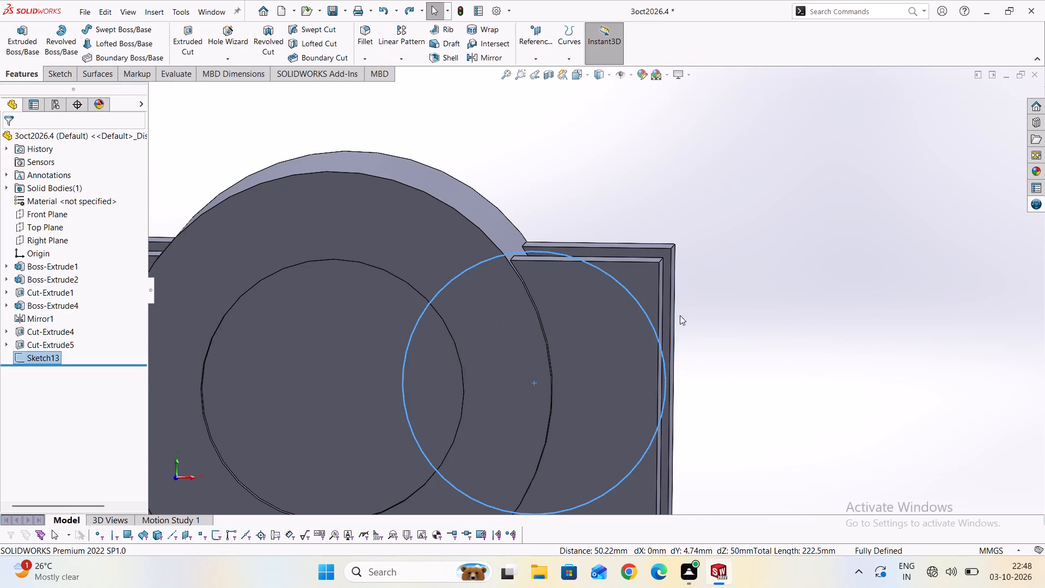
Open a sketch on the outer face of the upright plate and convert the face's outline into sketch entities.
left_click(606, 328)
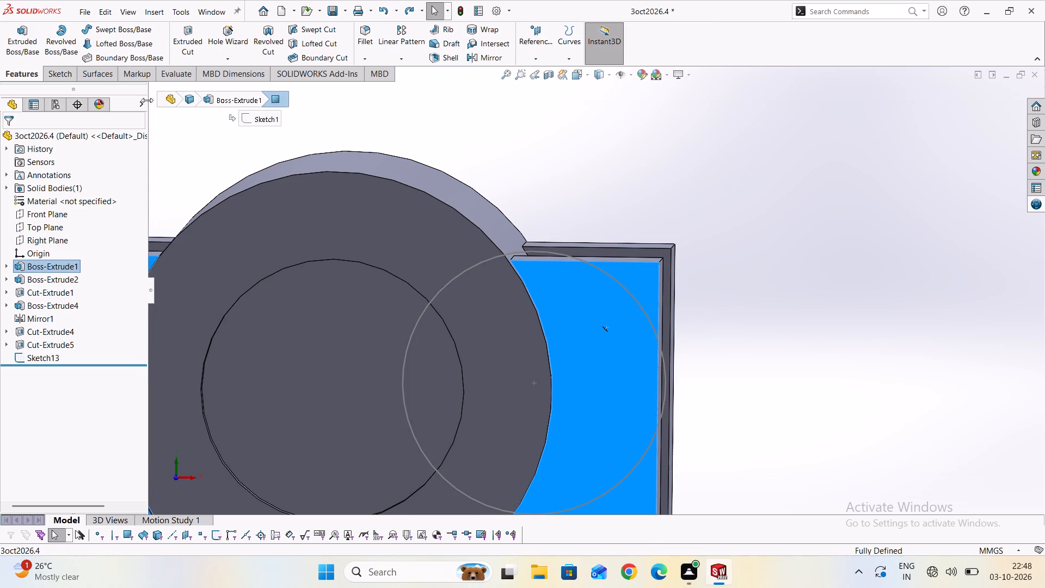
left_click(71, 71)
left_click(21, 45)
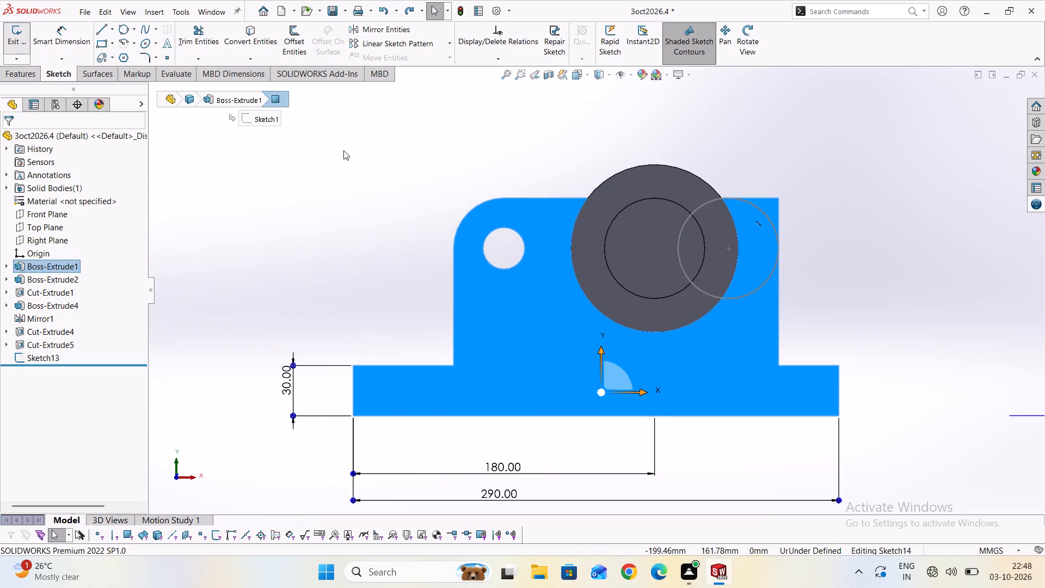
scroll(760, 204, "up", 2)
left_click(253, 40)
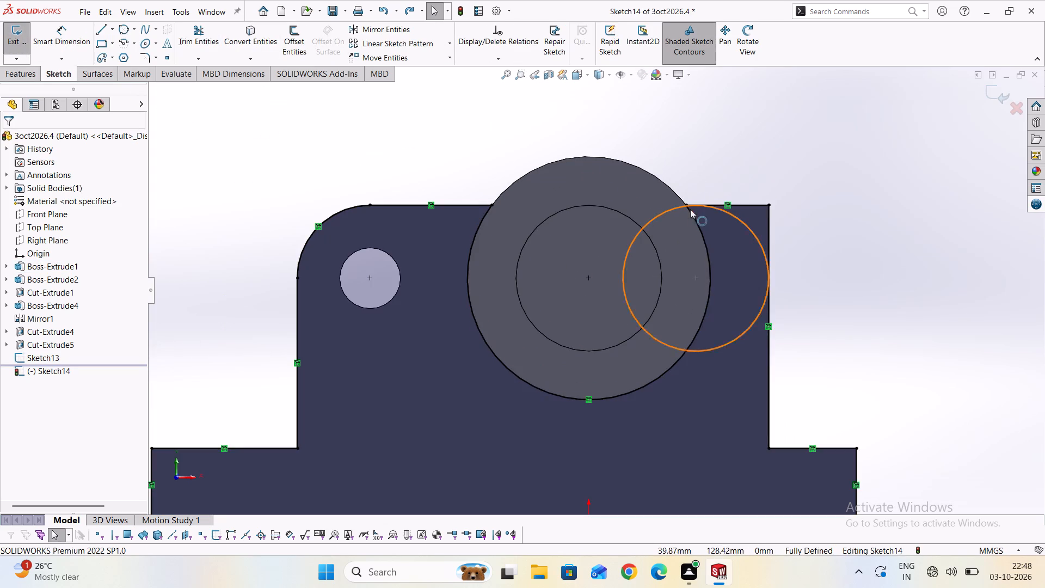
Convert the 60 mm tangent circle from the previous sketch into the new sketch.
scroll(777, 225, "down", 3)
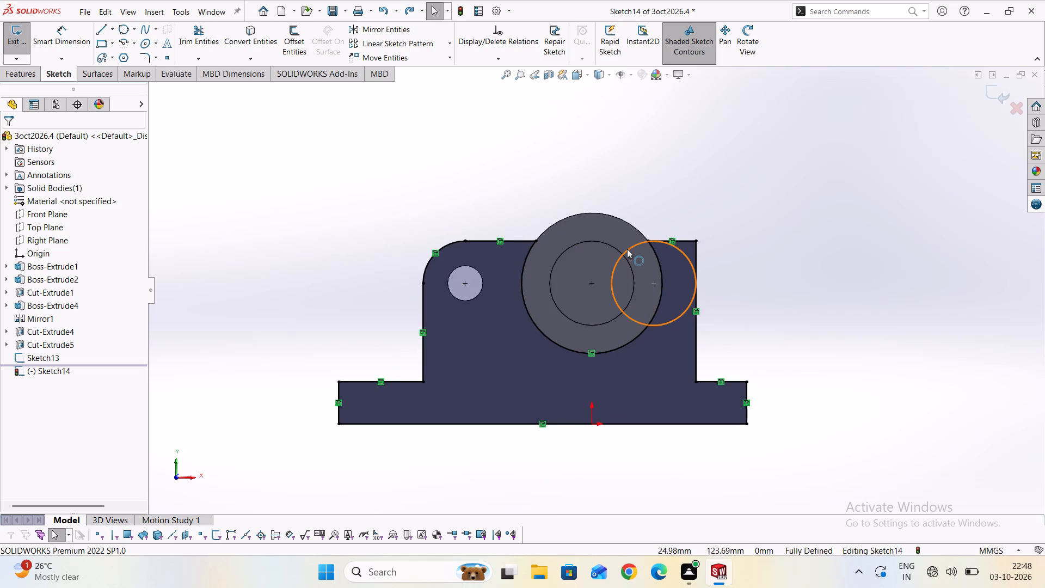
left_click(627, 249)
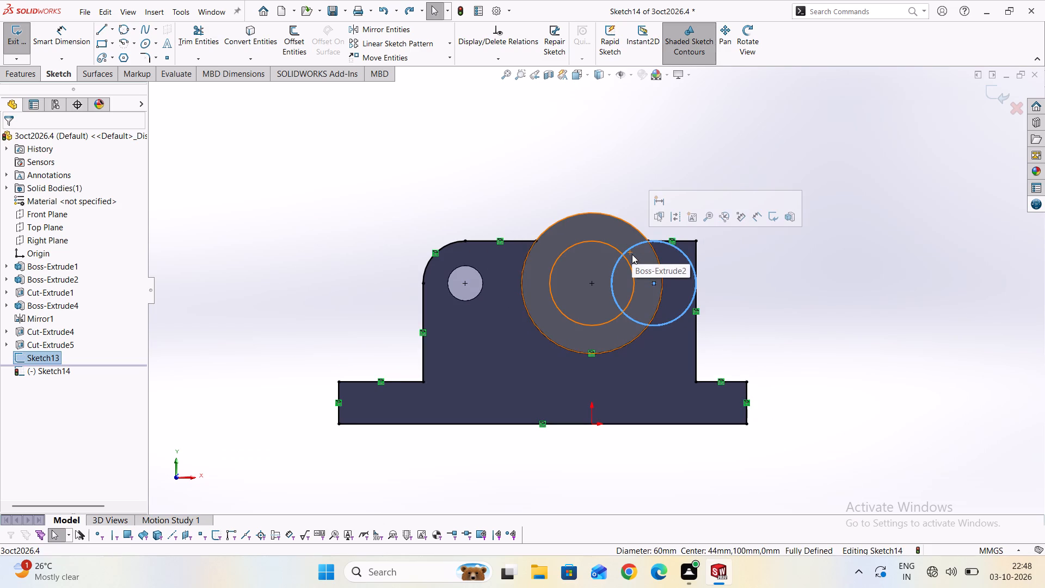
key("Return")
Trim the converted 60 mm circle to leave only the arc facing the plate's square upper corner.
scroll(795, 297, "up", 3)
middle_click(804, 279)
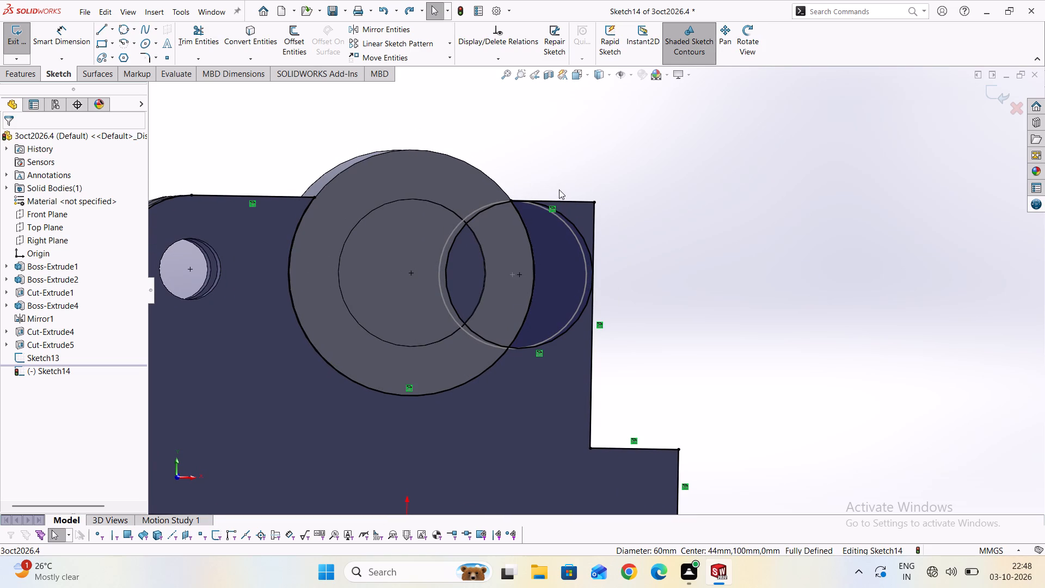
left_click(591, 76)
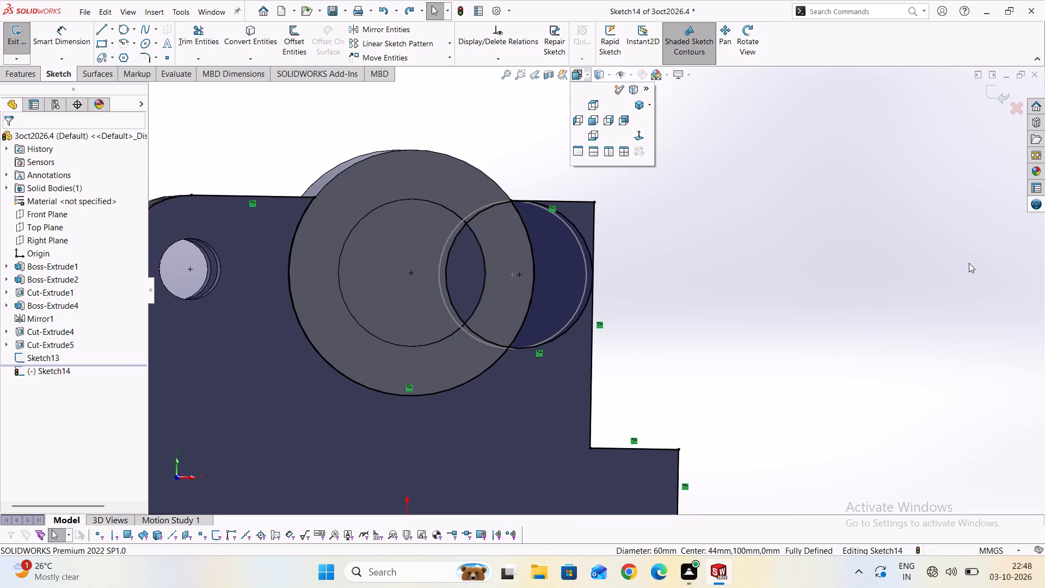
key("ctrl+8")
key("Escape")
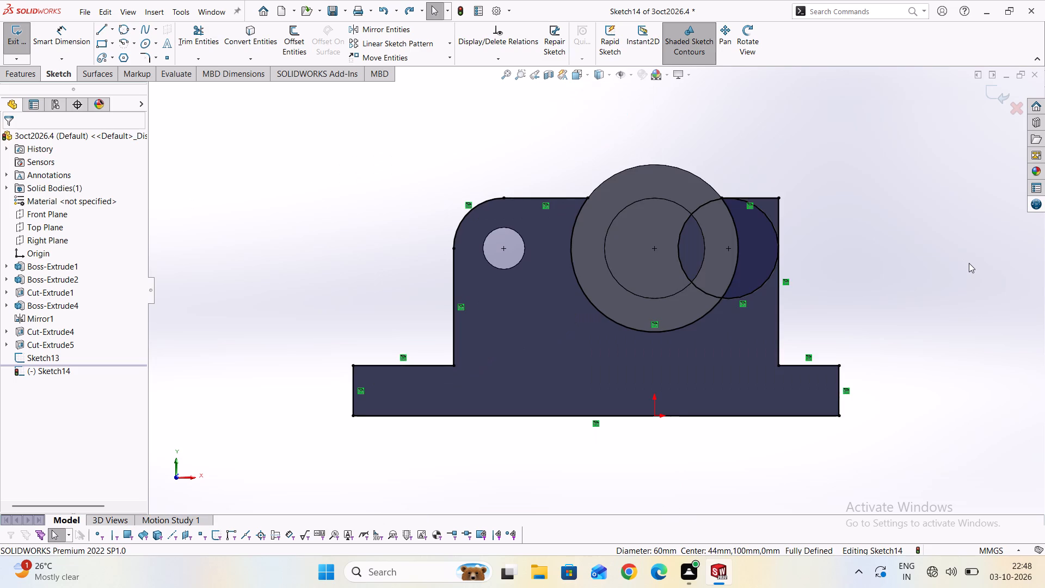
key("ctrl+8")
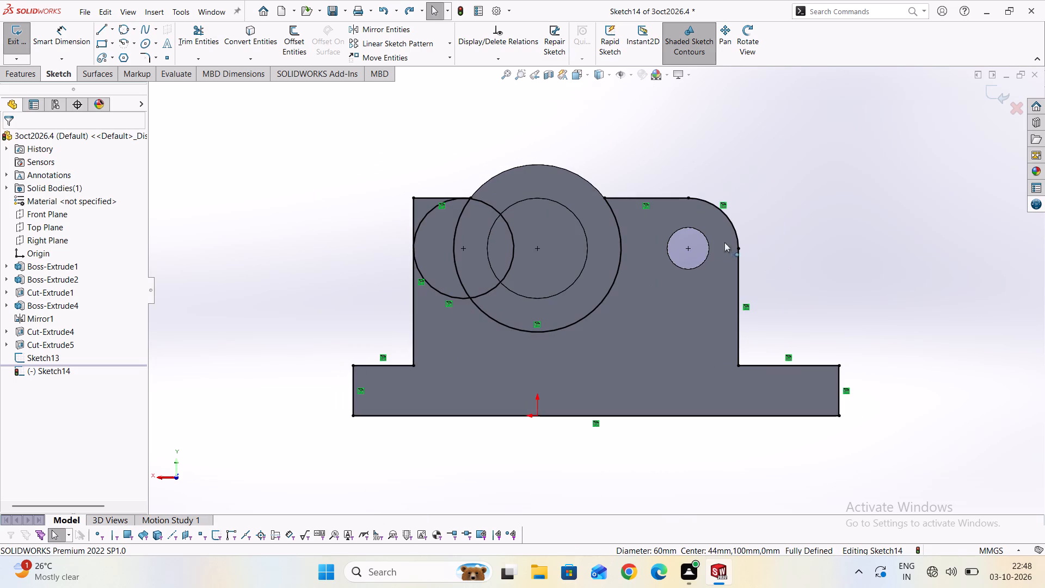
middle_click_drag(344, 298, 558, 315)
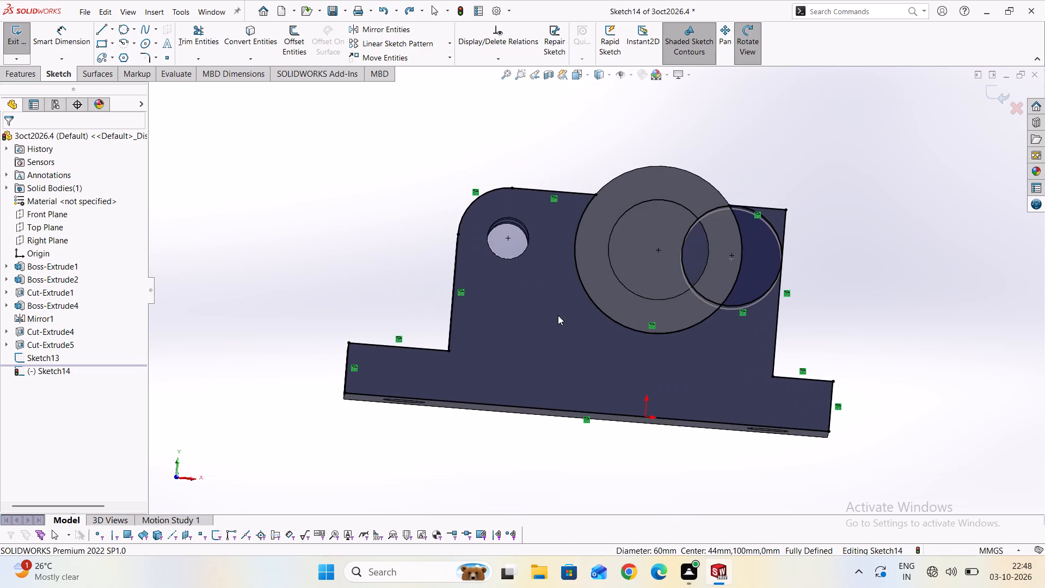
scroll(763, 250, "up", 6)
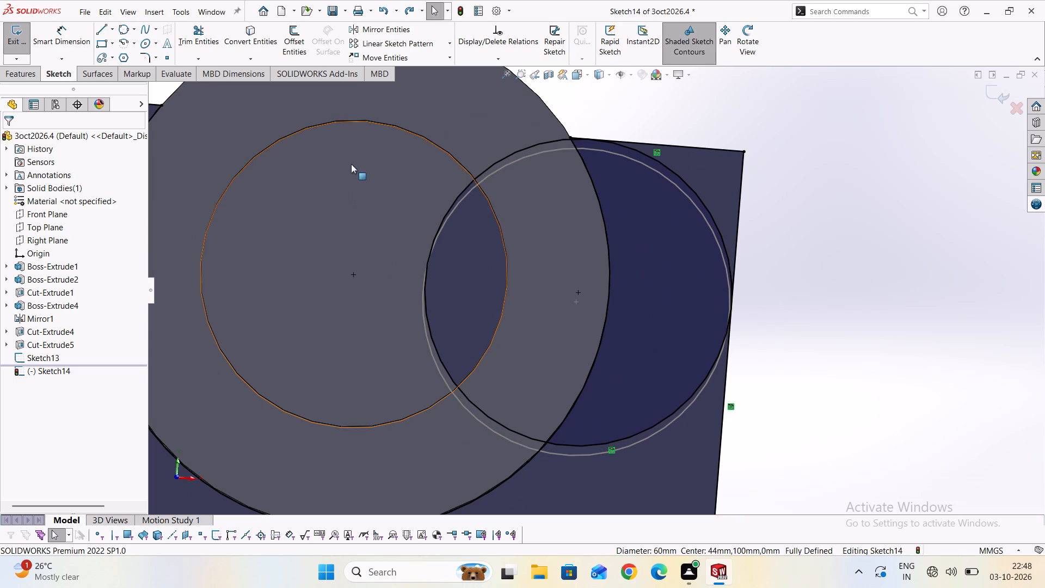
left_click(194, 36)
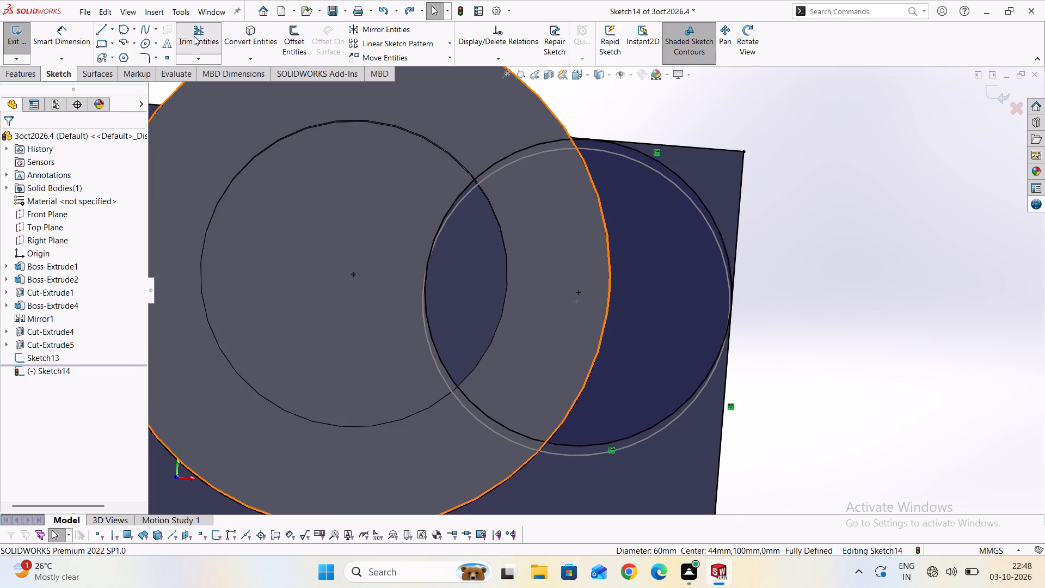
left_click(521, 151)
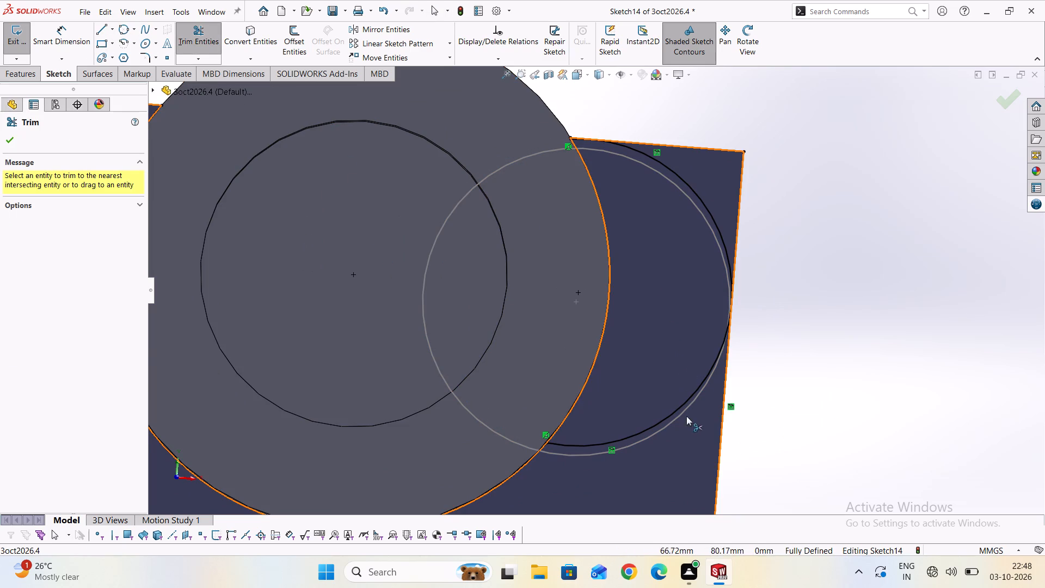
double_click(672, 414)
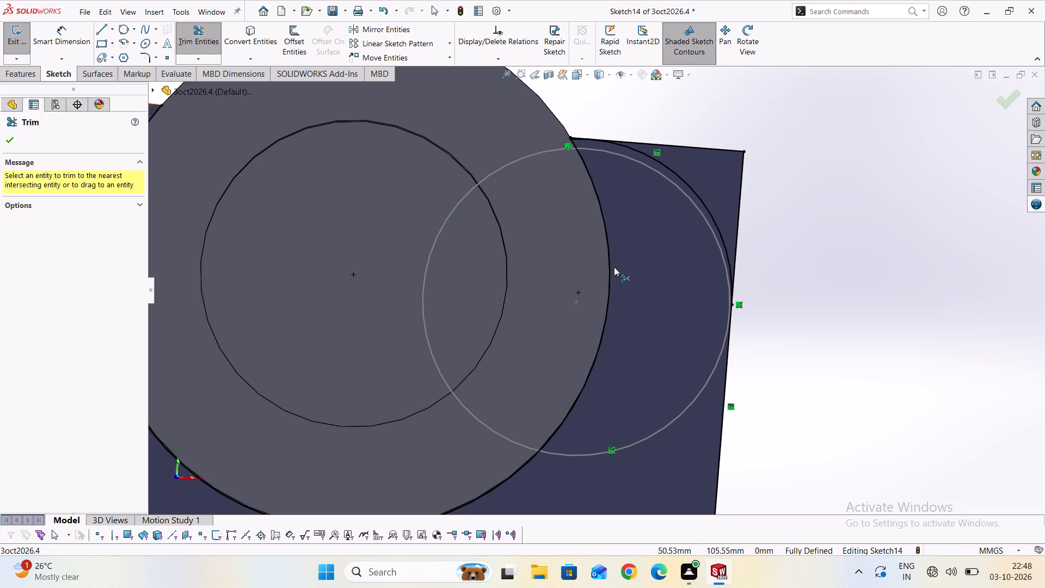
key("Return")
key("Return")
left_click(12, 137)
Sketch a line about 34 mm long from the arc's end at the bearing boss to the plate's square upper corner.
scroll(317, 187, "down", 3)
scroll(599, 198, "down", 3)
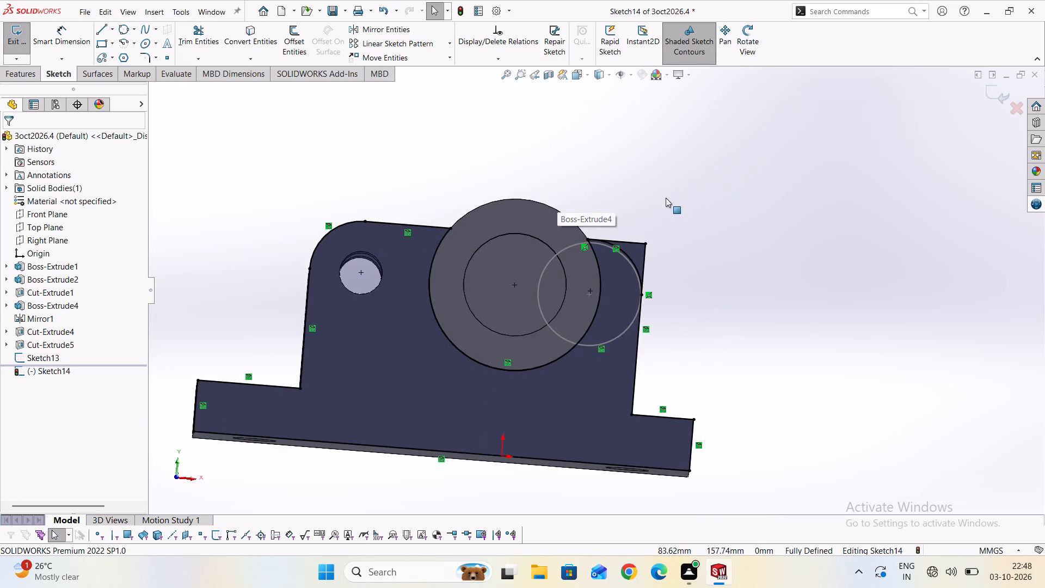
scroll(669, 210, "up", 4)
scroll(583, 297, "up", 3)
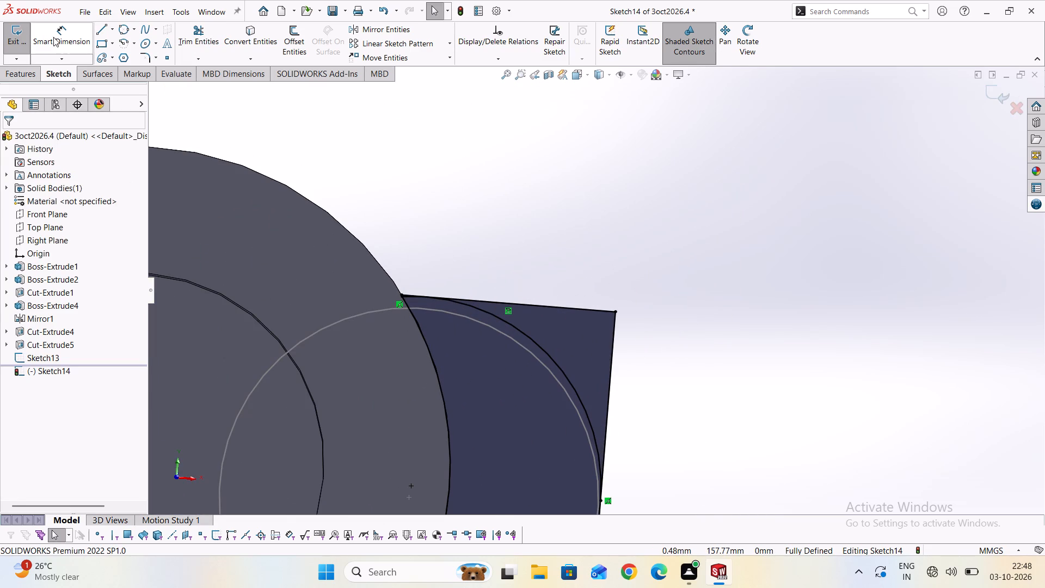
left_click(102, 31)
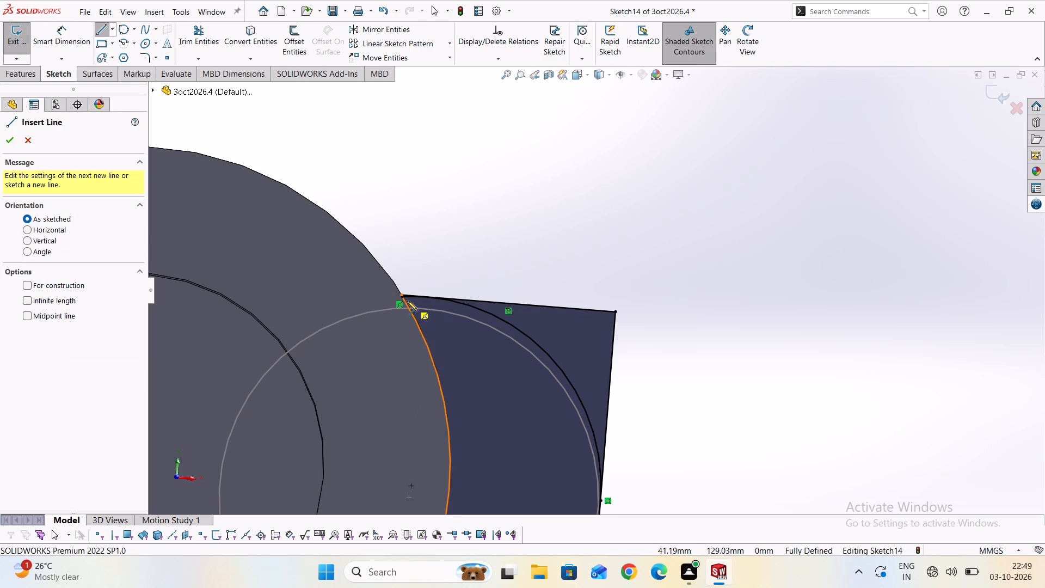
left_click(402, 297)
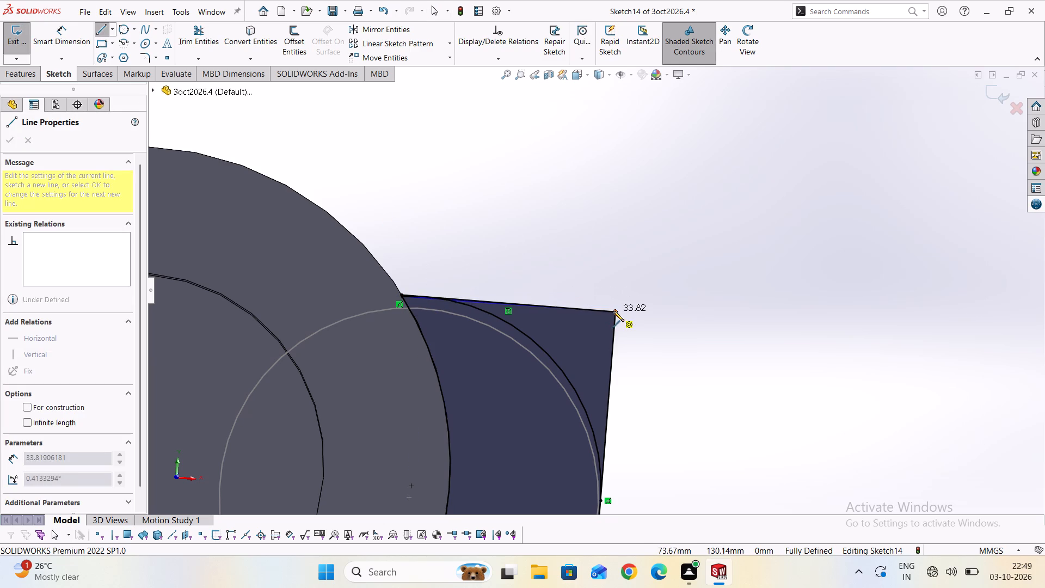
left_click(614, 311)
Sketch a vertical 30 mm line from the square upper corner down to the arc's tangent point on the side edge.
scroll(606, 265, "down", 3)
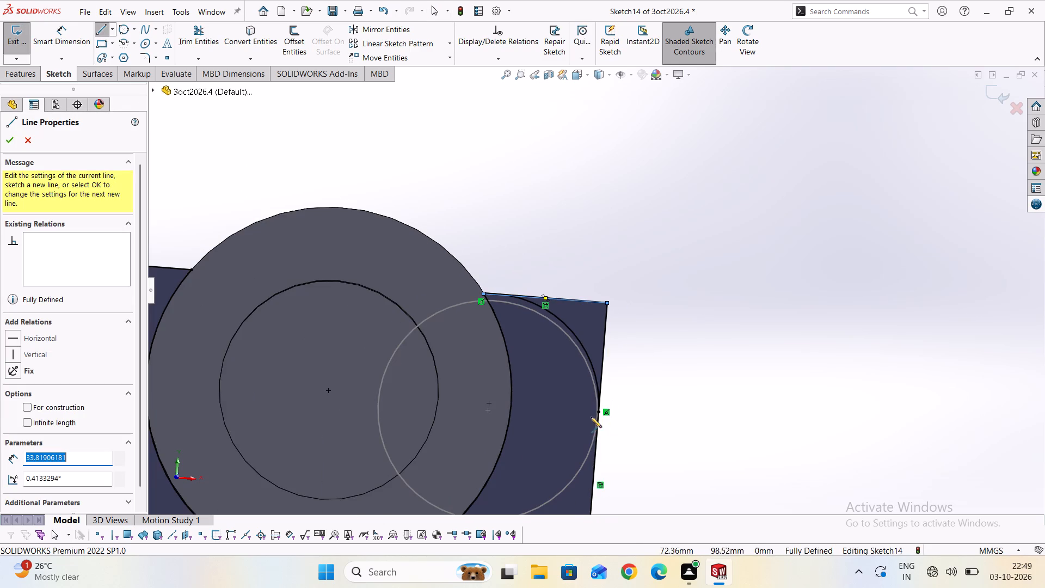
scroll(585, 413, "up", 2)
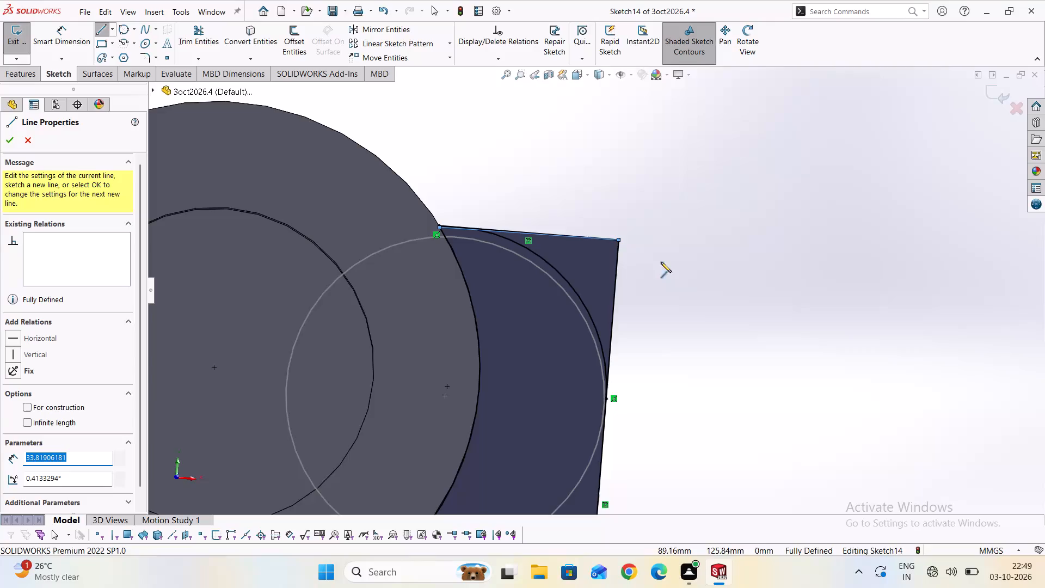
scroll(630, 238, "down", 3)
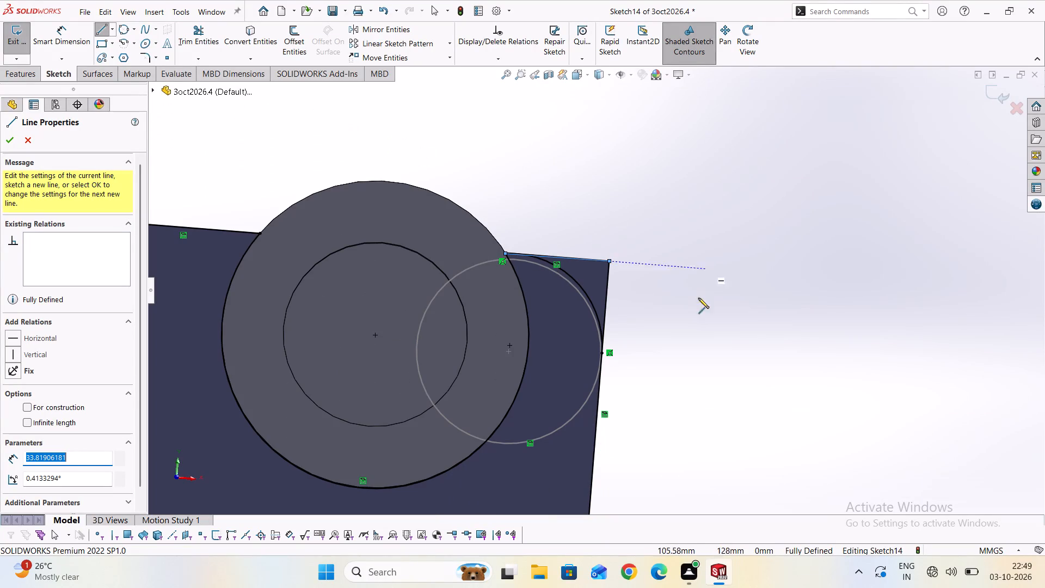
left_click(610, 261)
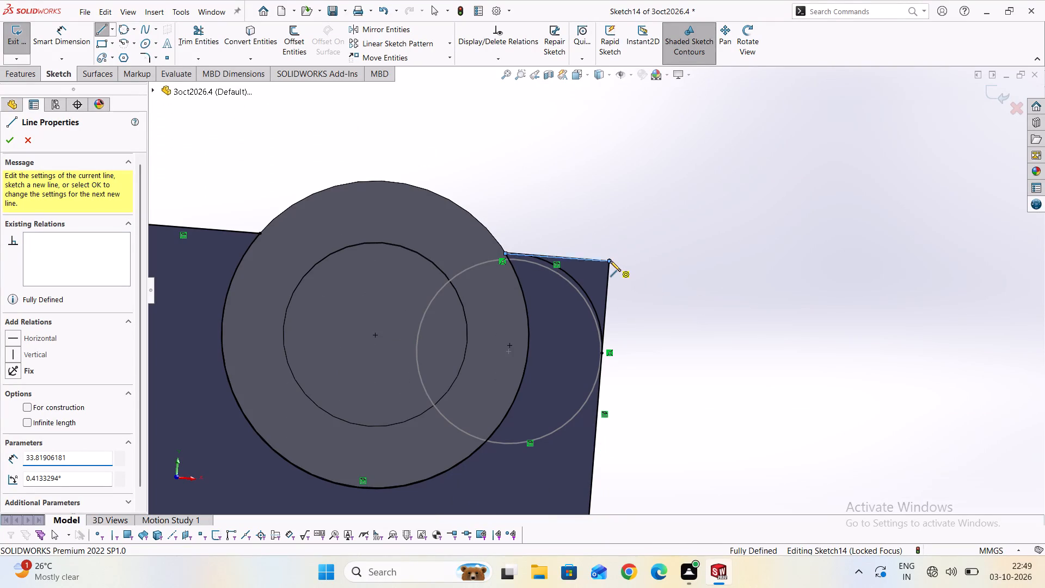
left_click(601, 353)
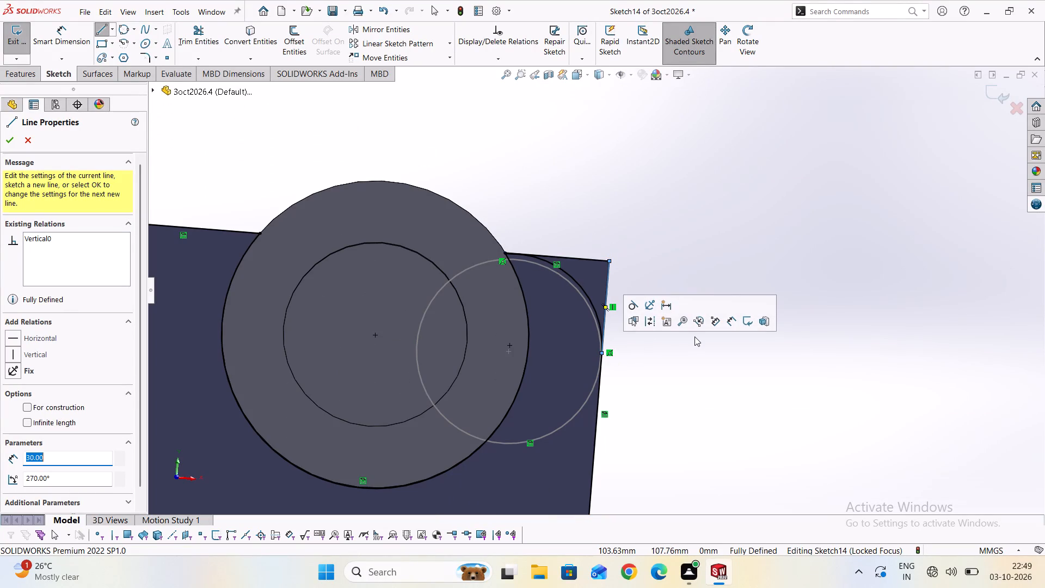
key("Escape")
scroll(574, 289, "up", 3)
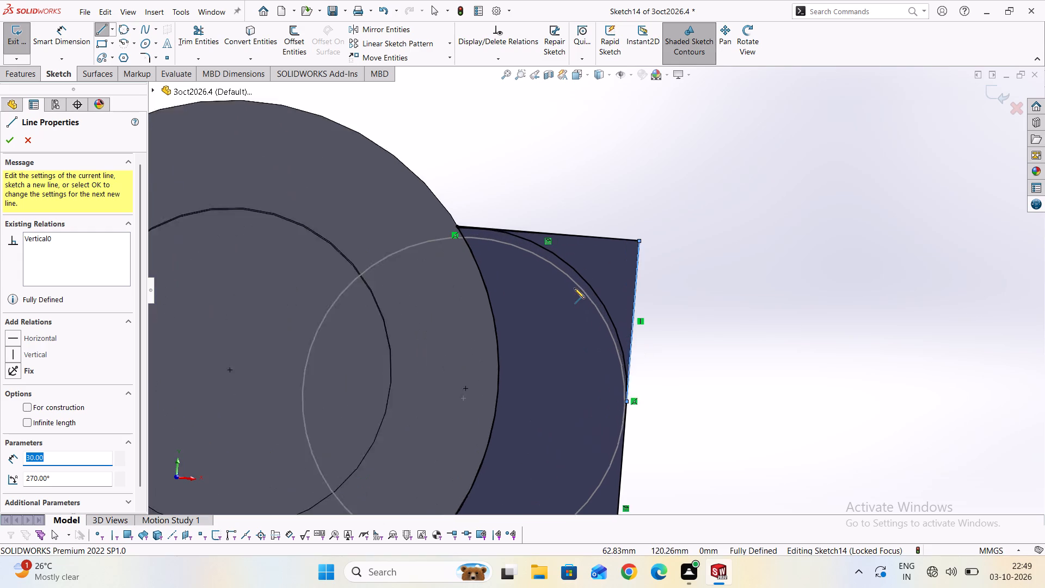
scroll(574, 288, "up", 1)
scroll(574, 288, "down", 12)
scroll(569, 318, "up", 4)
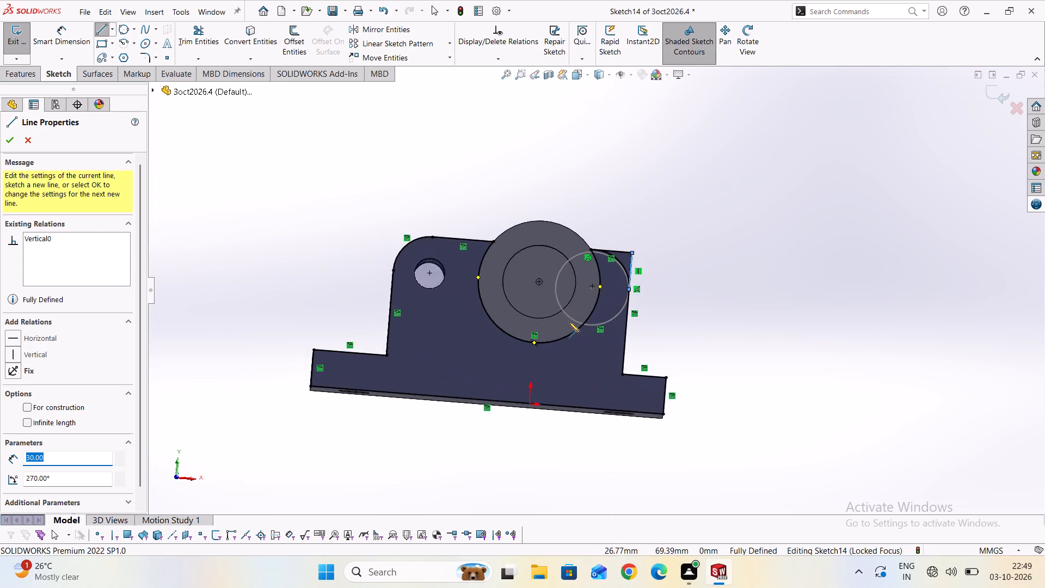
scroll(569, 322, "up", 2)
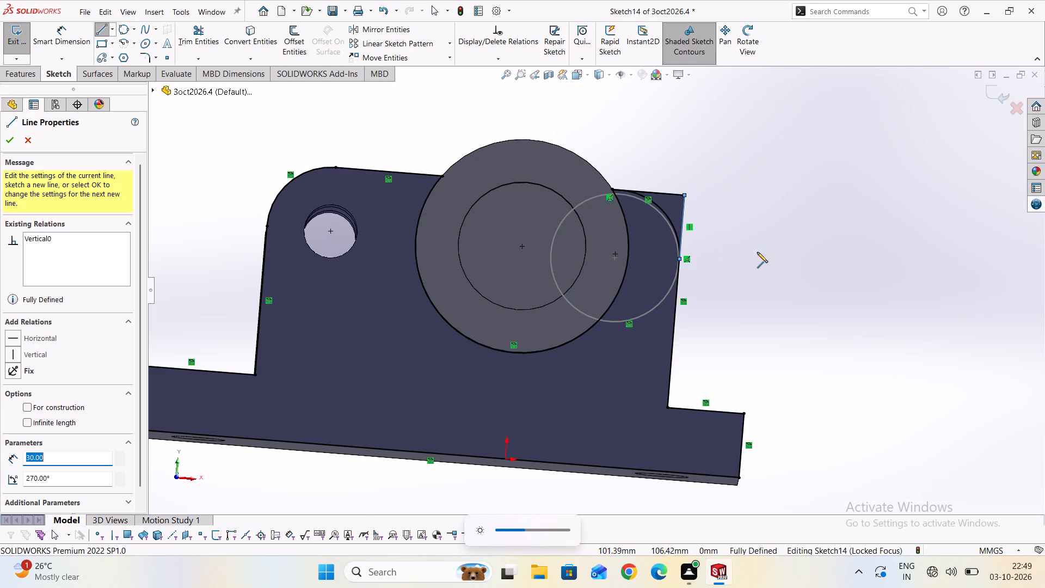
left_click(25, 140)
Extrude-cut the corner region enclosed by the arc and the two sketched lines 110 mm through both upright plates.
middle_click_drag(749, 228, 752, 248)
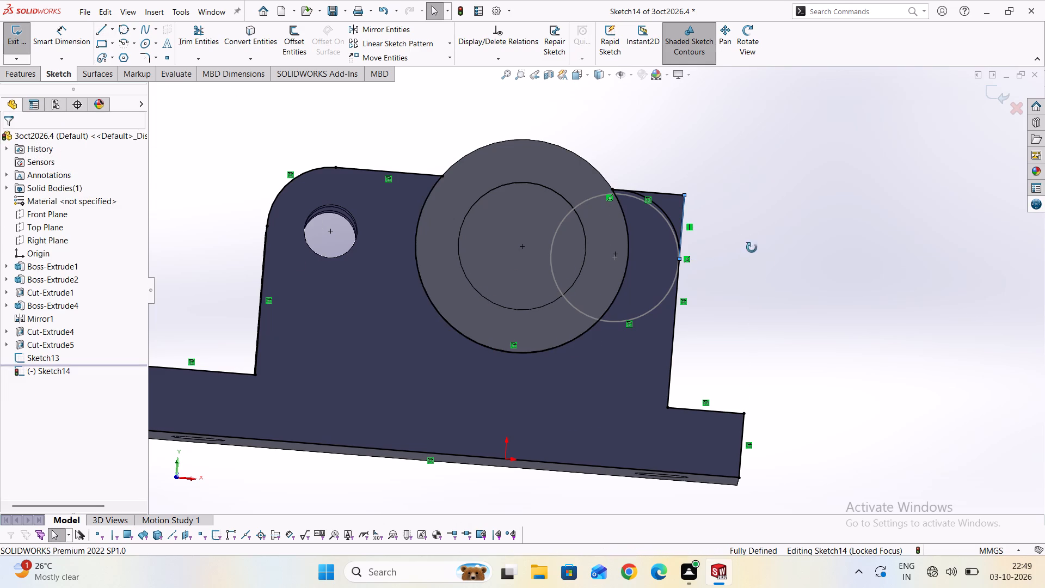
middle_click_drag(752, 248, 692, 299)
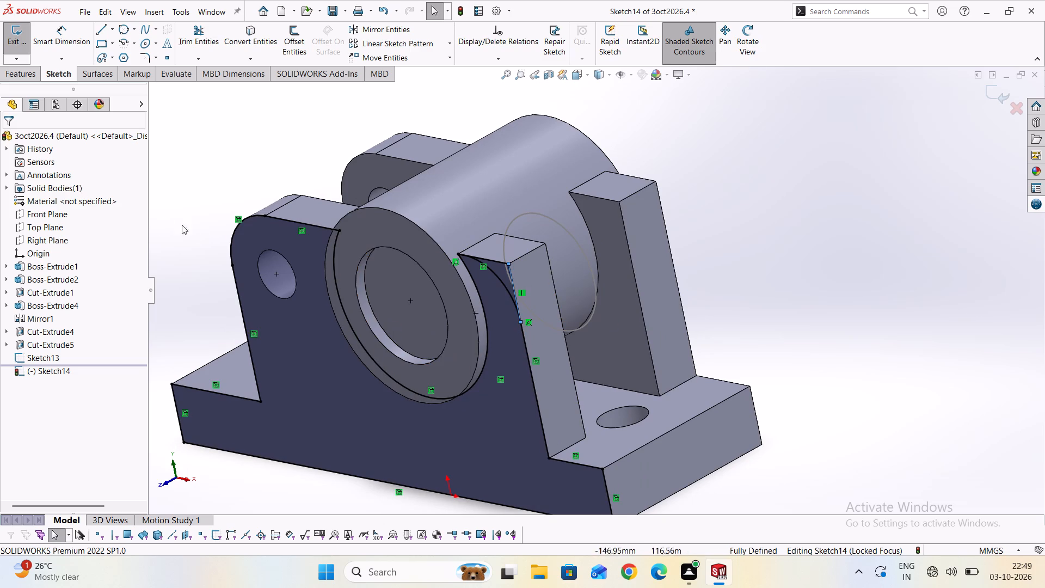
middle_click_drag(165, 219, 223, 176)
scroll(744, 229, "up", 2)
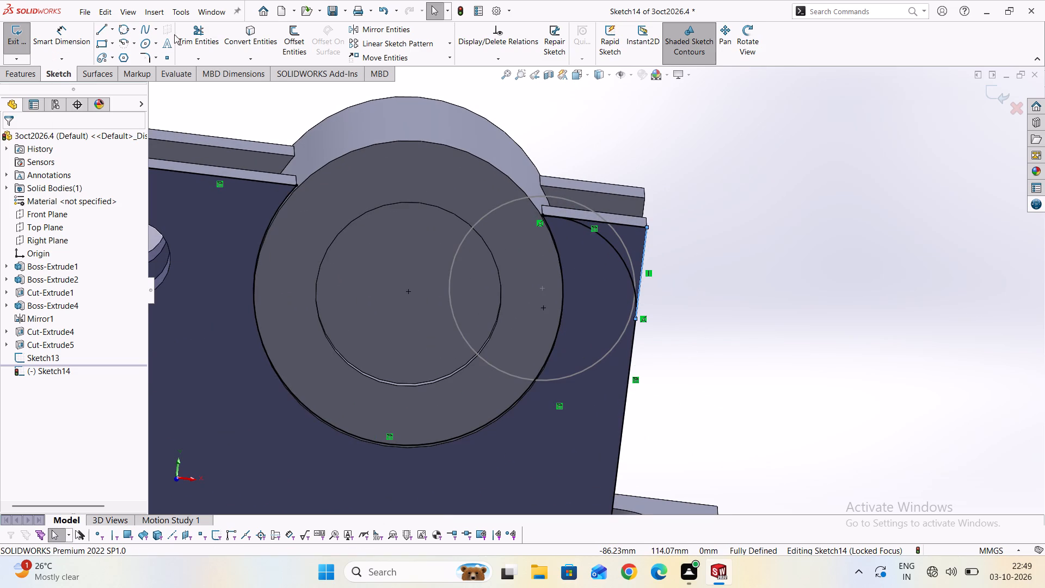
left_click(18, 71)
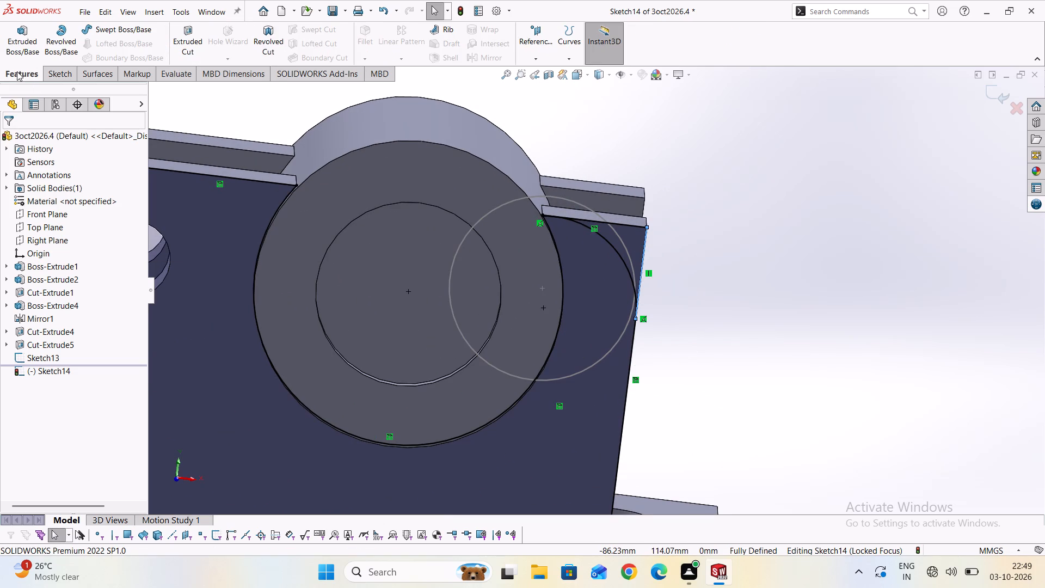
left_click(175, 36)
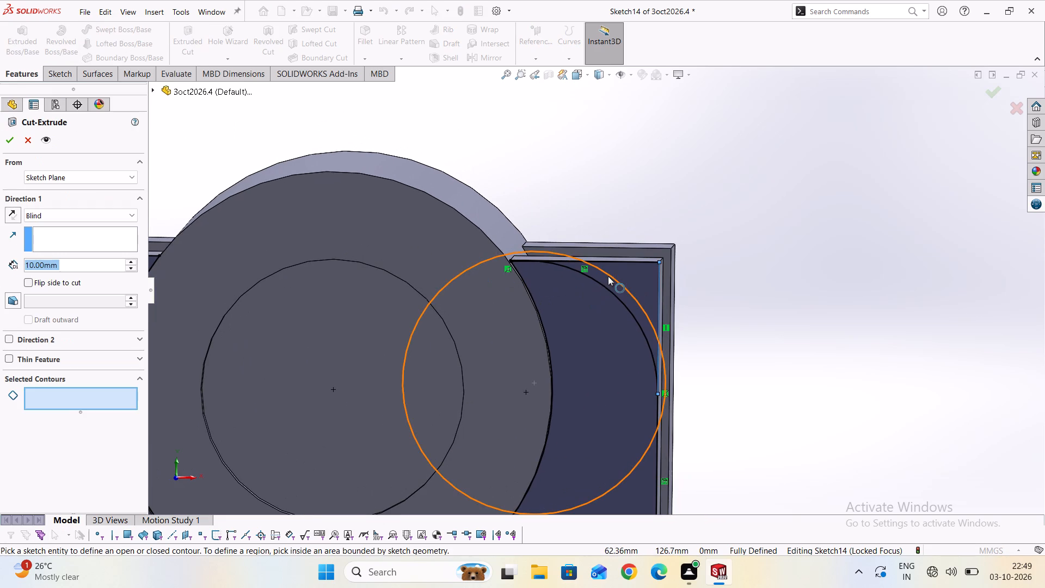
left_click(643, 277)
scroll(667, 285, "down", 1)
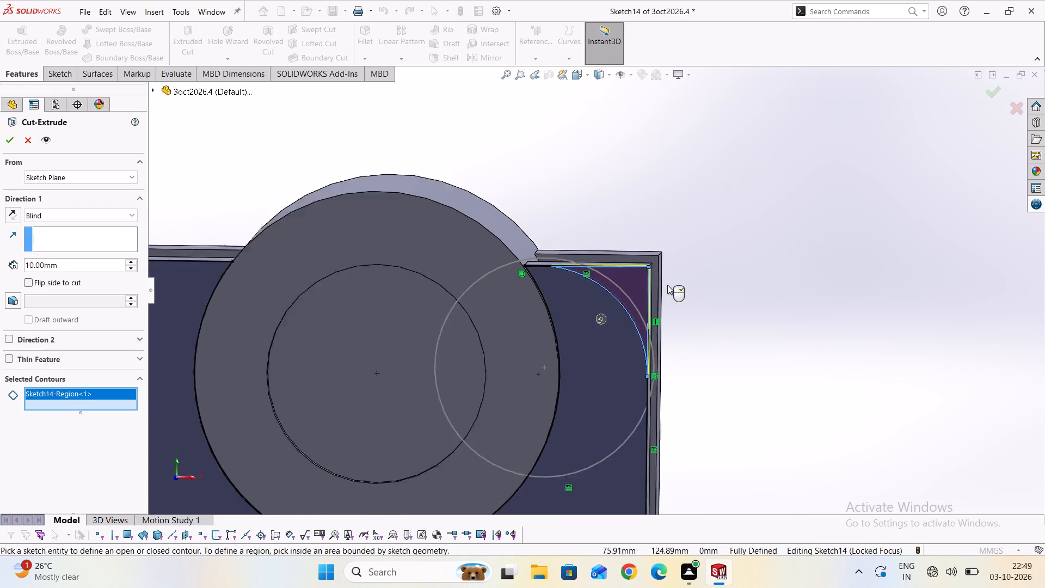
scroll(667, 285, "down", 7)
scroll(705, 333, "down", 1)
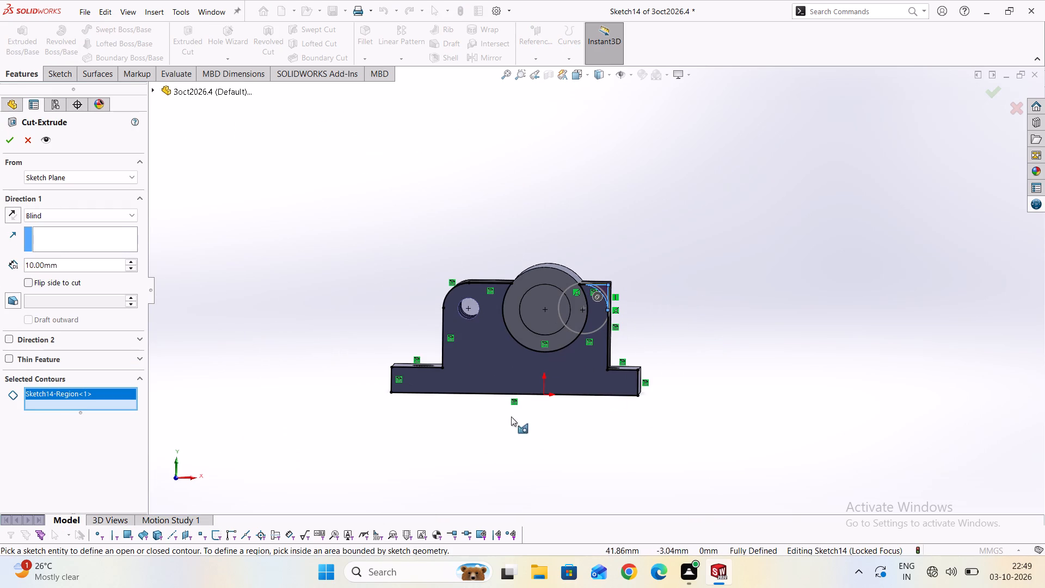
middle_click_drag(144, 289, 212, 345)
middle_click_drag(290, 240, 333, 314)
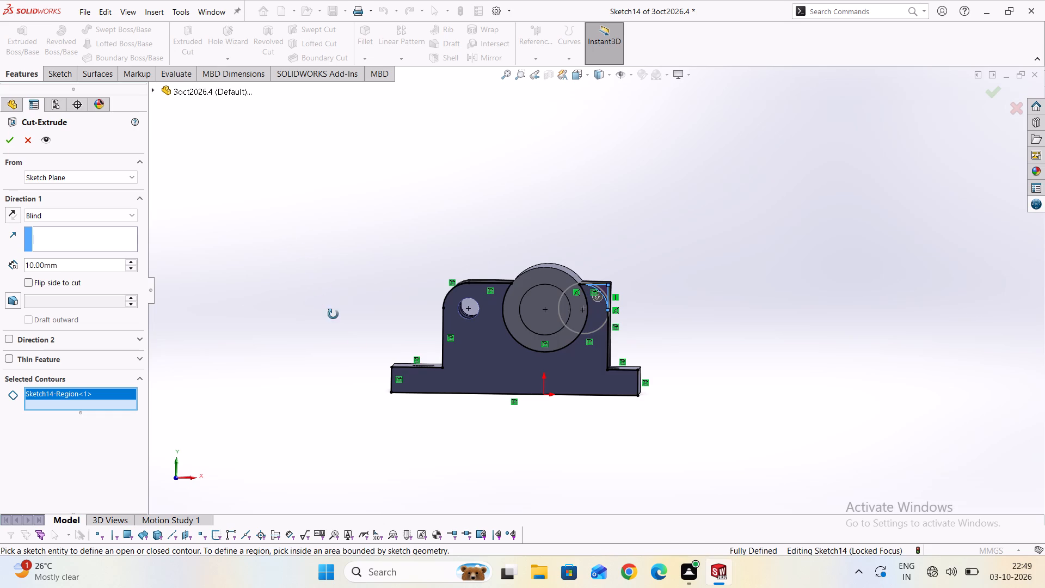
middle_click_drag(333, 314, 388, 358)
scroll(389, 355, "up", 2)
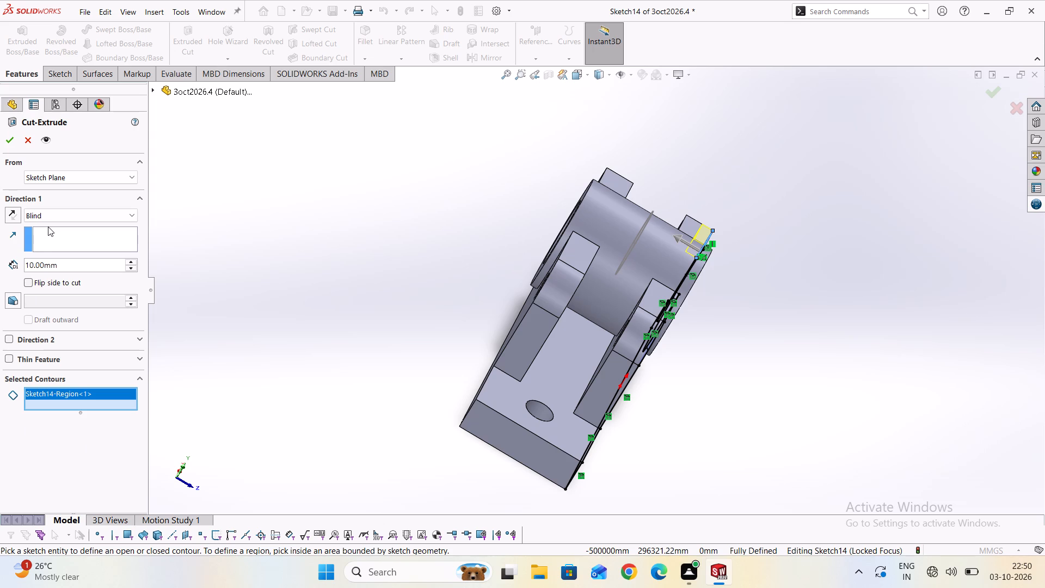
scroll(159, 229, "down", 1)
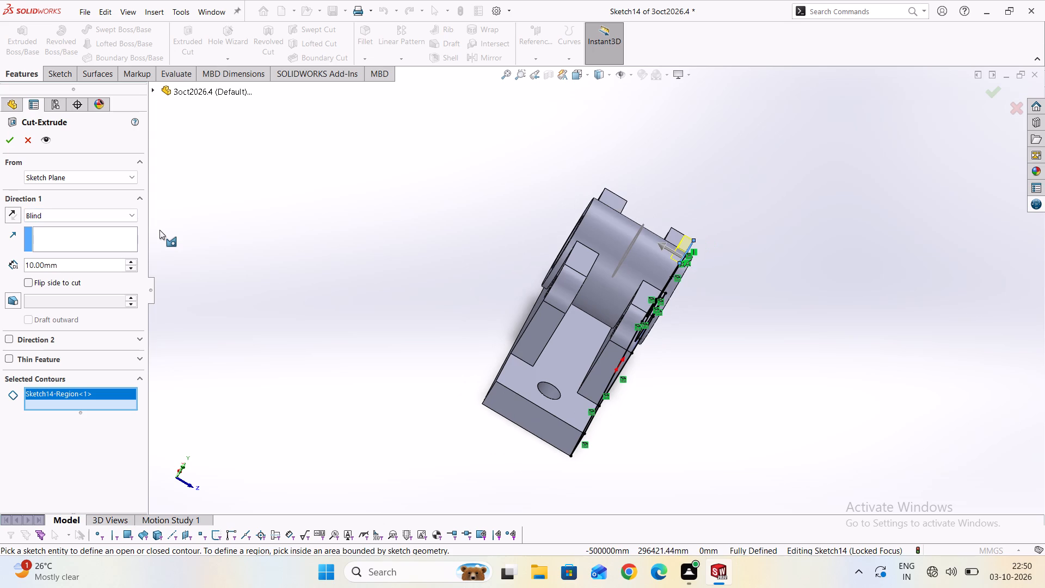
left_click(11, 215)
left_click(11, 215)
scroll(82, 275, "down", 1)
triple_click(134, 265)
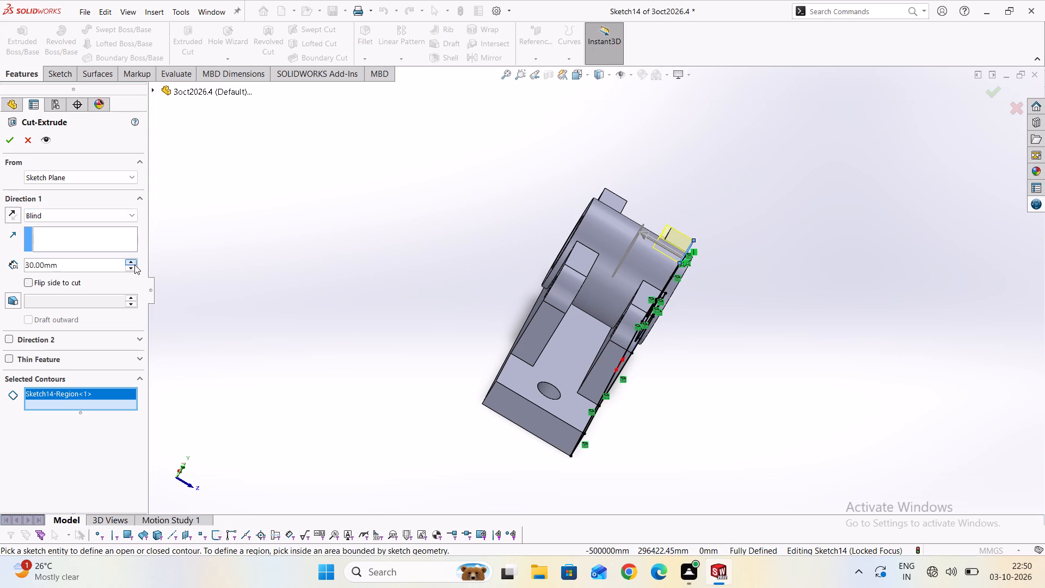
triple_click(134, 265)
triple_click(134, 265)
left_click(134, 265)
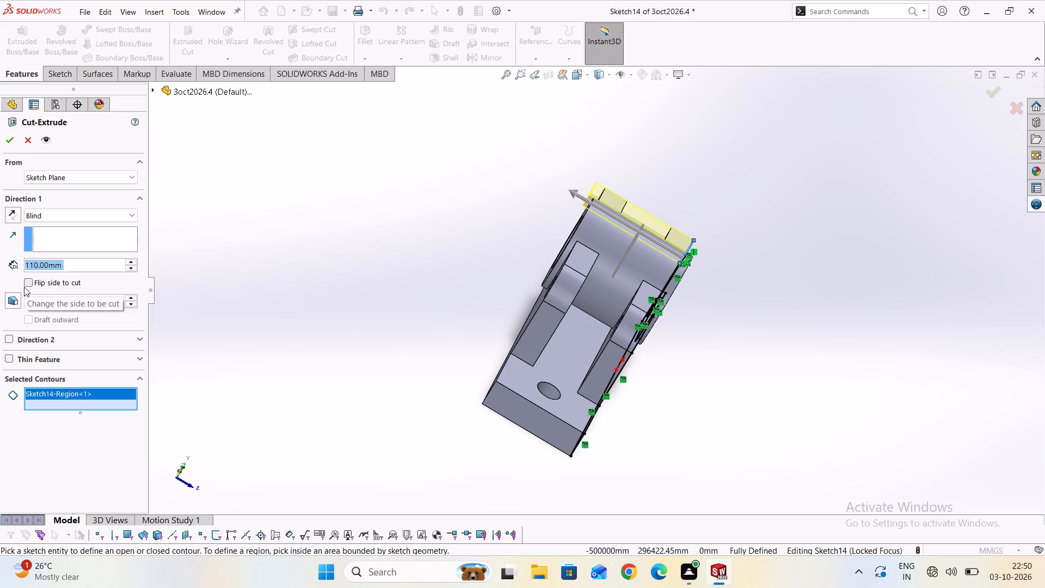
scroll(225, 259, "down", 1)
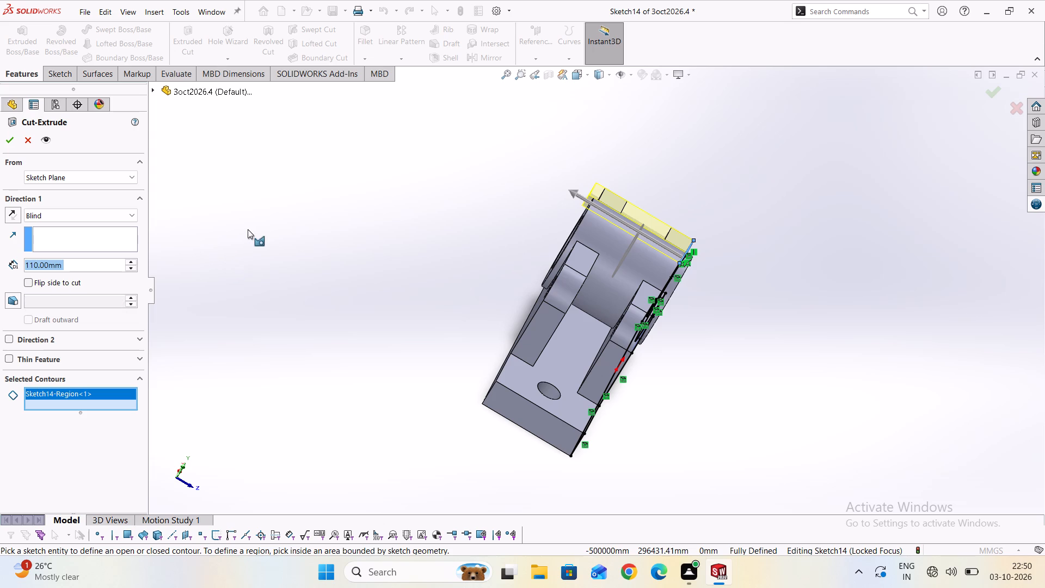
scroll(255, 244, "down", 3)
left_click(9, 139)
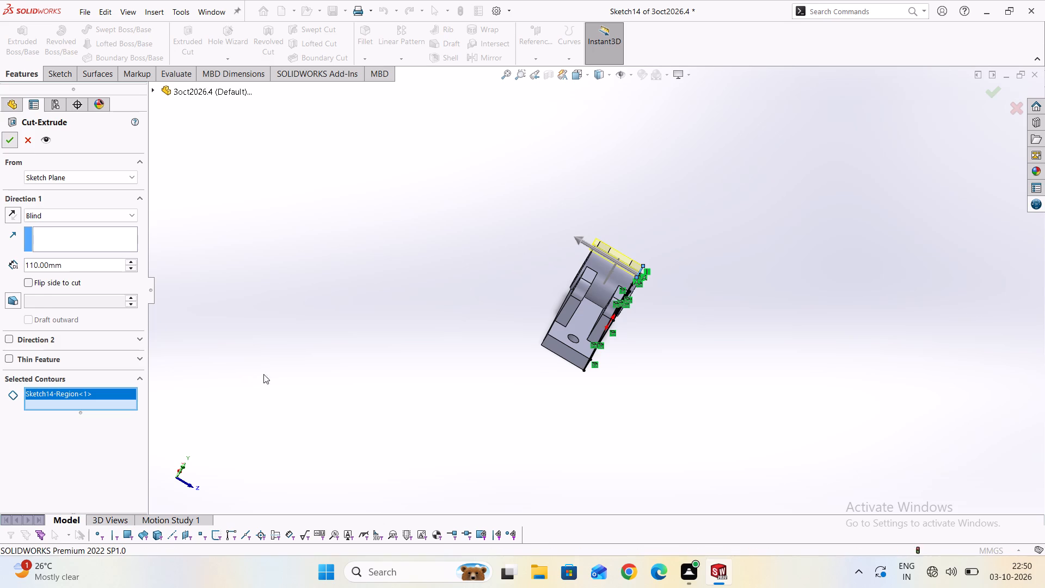
Examine the cut upper corners of both upright plates, especially where the cut meets the bearing boss.
scroll(307, 314, "down", 4)
middle_click_drag(538, 412, 433, 380)
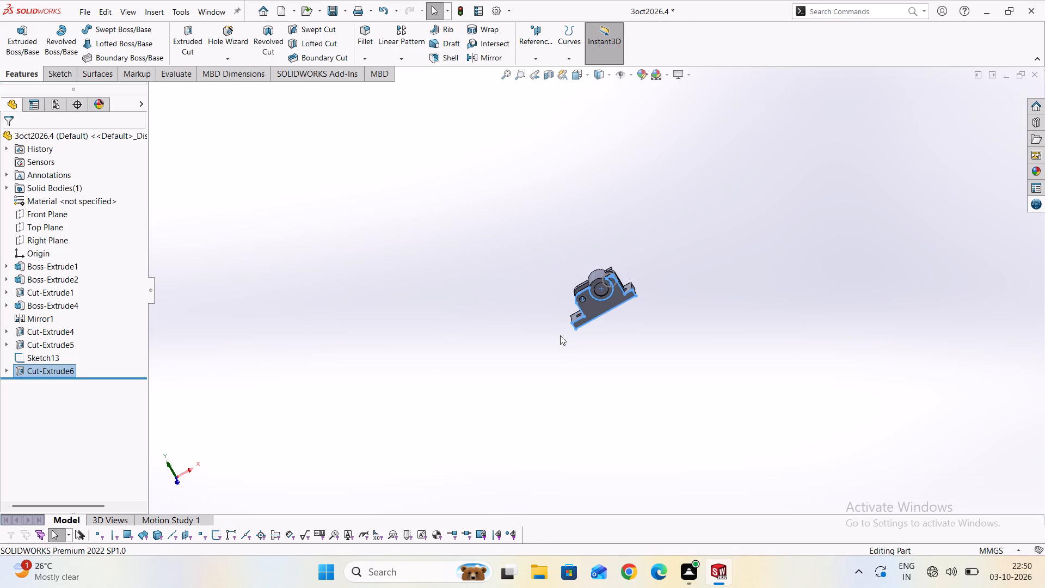
scroll(625, 273, "up", 7)
scroll(548, 284, "up", 7)
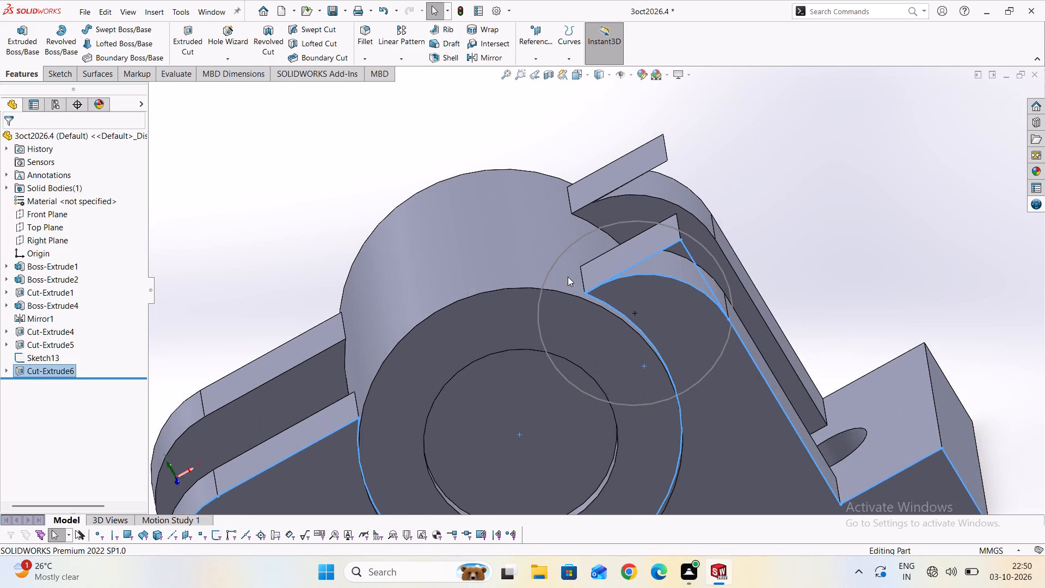
scroll(666, 225, "up", 7)
scroll(666, 223, "down", 7)
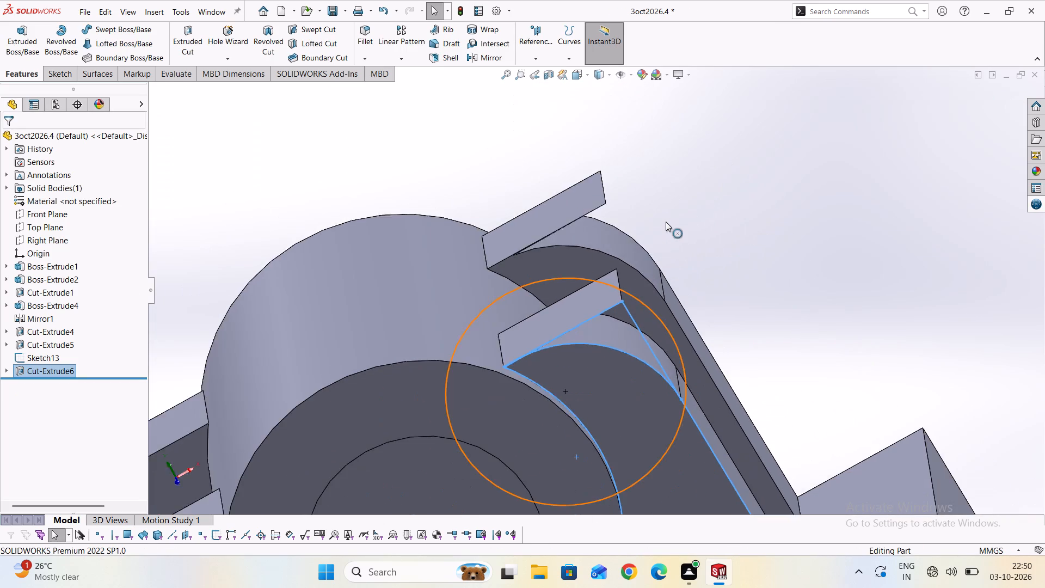
scroll(666, 222, "down", 2)
scroll(600, 292, "down", 2)
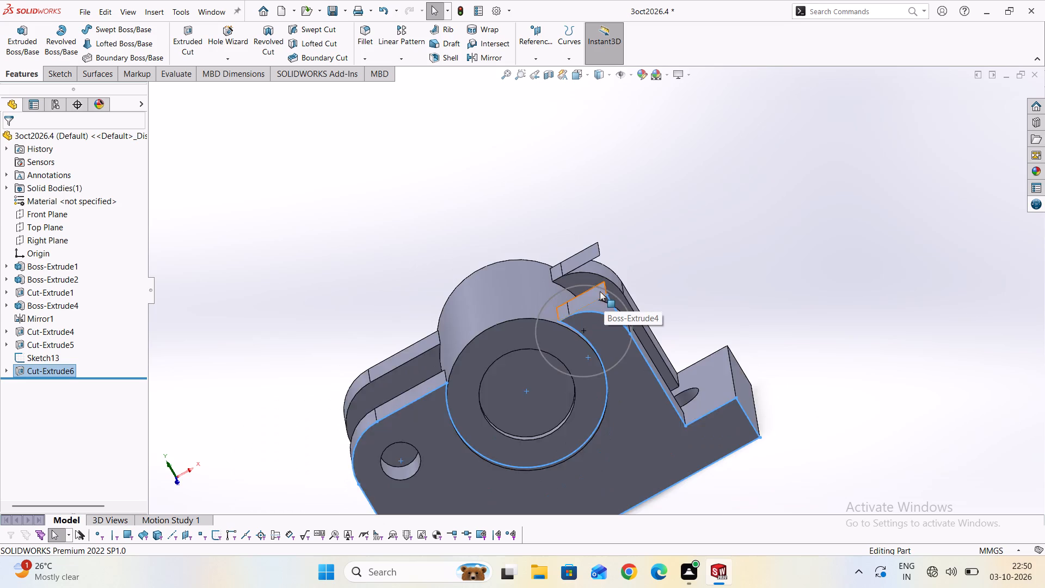
scroll(600, 291, "down", 2)
scroll(609, 296, "up", 13)
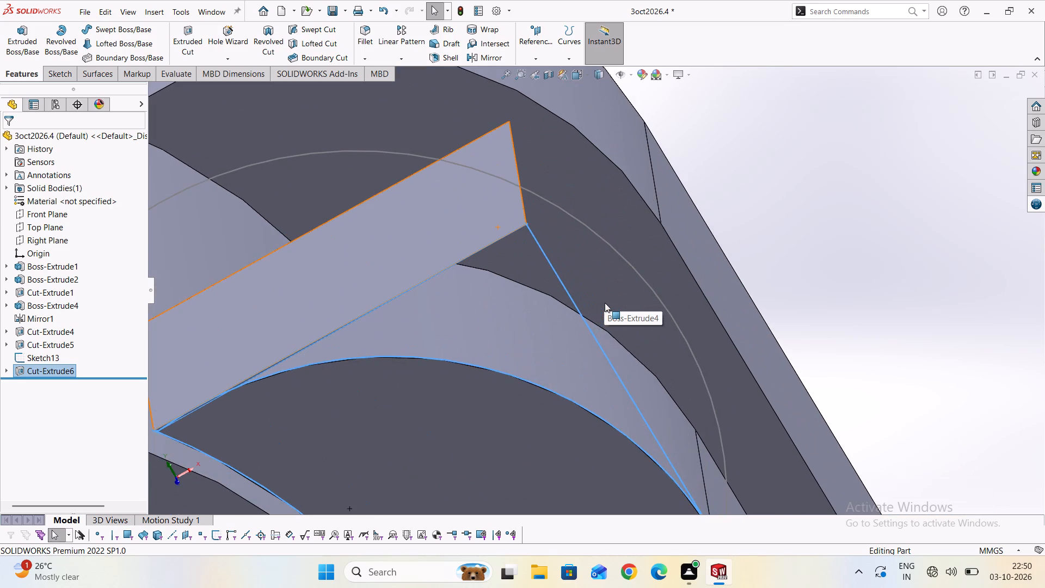
scroll(605, 303, "down", 8)
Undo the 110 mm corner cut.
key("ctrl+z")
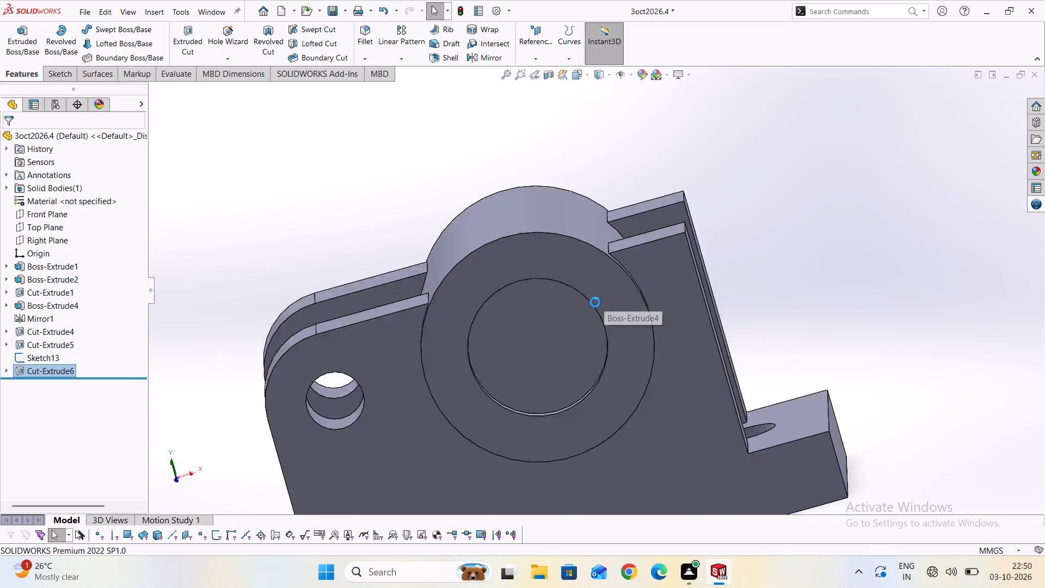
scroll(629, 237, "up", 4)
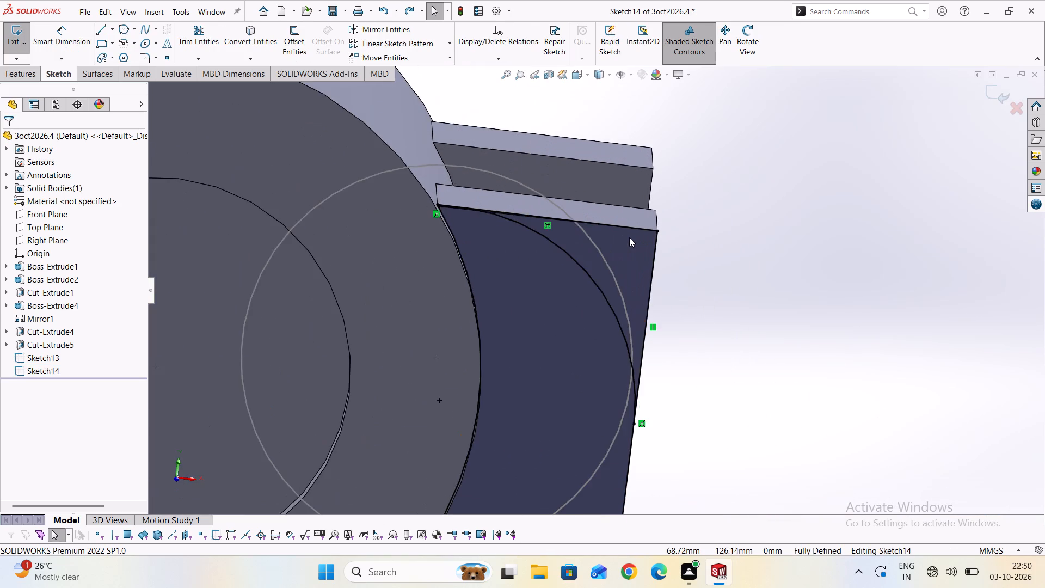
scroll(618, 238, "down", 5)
Undo the vertical line and the upper line sketched at the plate's square upper corner, keeping the trimmed arc.
key("ctrl+z")
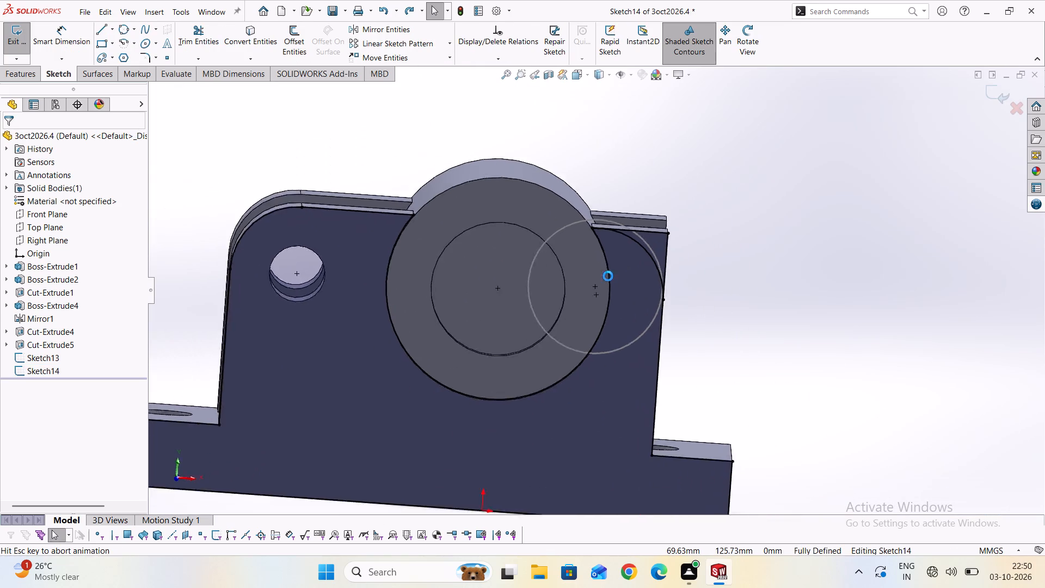
scroll(736, 198, "up", 2)
key("ctrl+z")
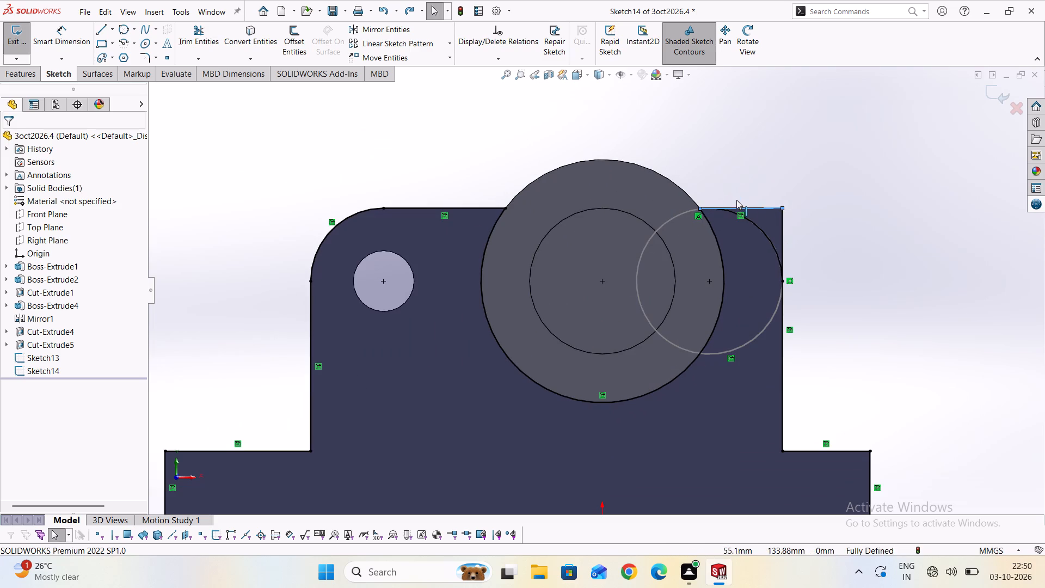
key("ctrl+z")
Examine how the arc meets the plate's top edge and the bearing boss.
scroll(716, 204, "up", 2)
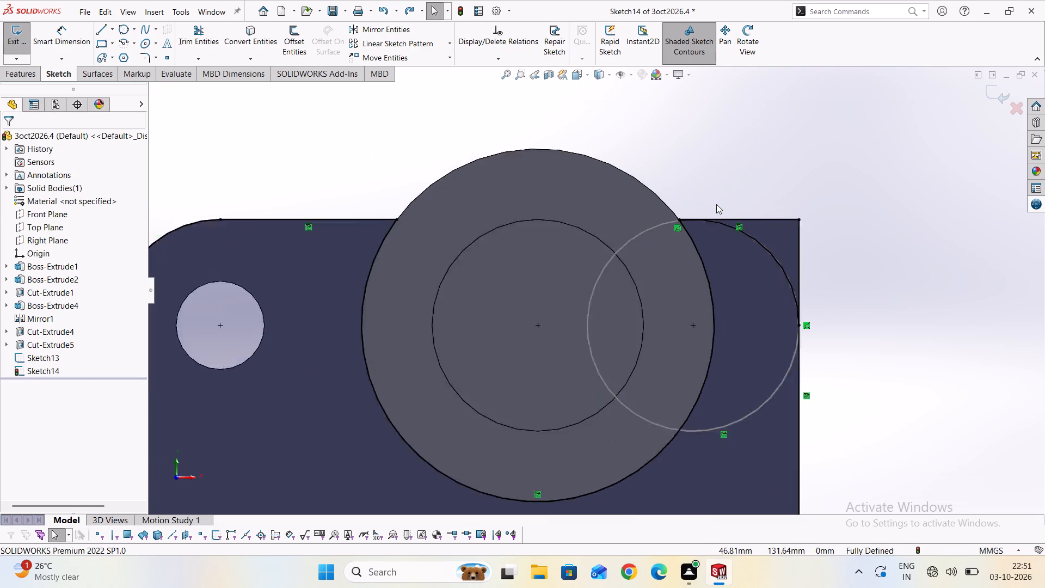
scroll(716, 204, "up", 7)
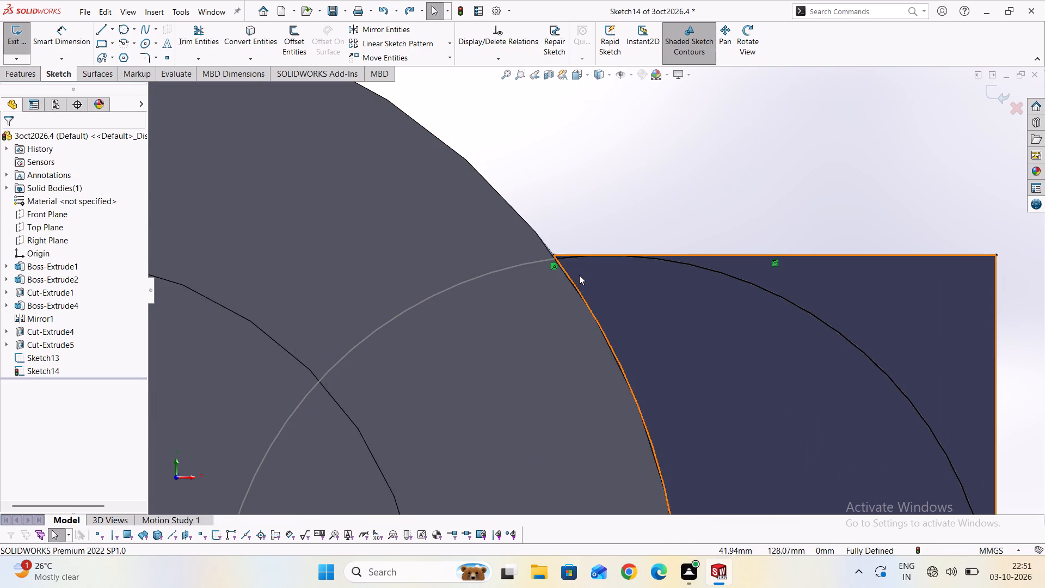
scroll(579, 275, "up", 11)
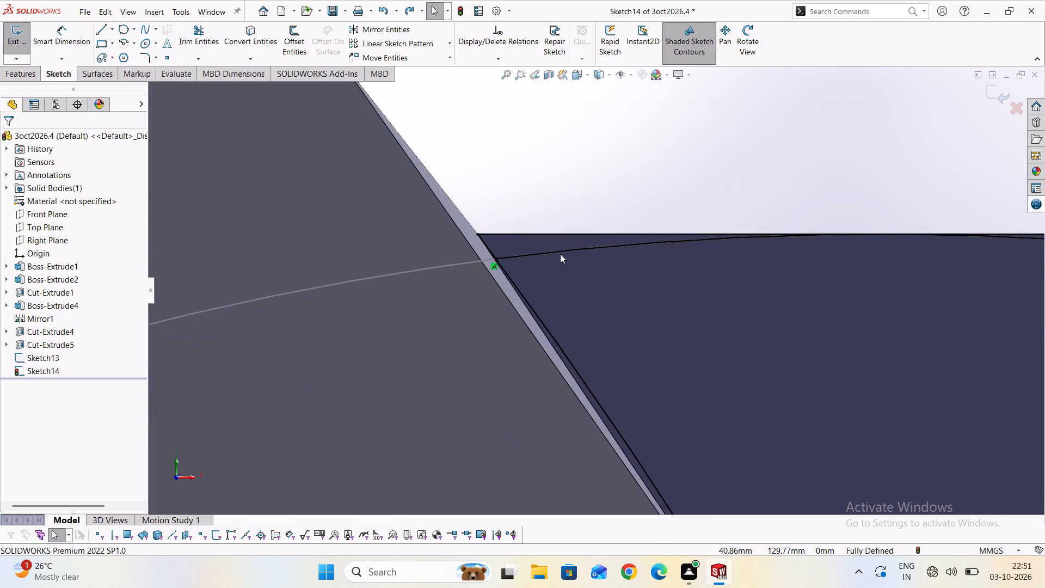
scroll(560, 254, "up", 9)
scroll(560, 254, "down", 5)
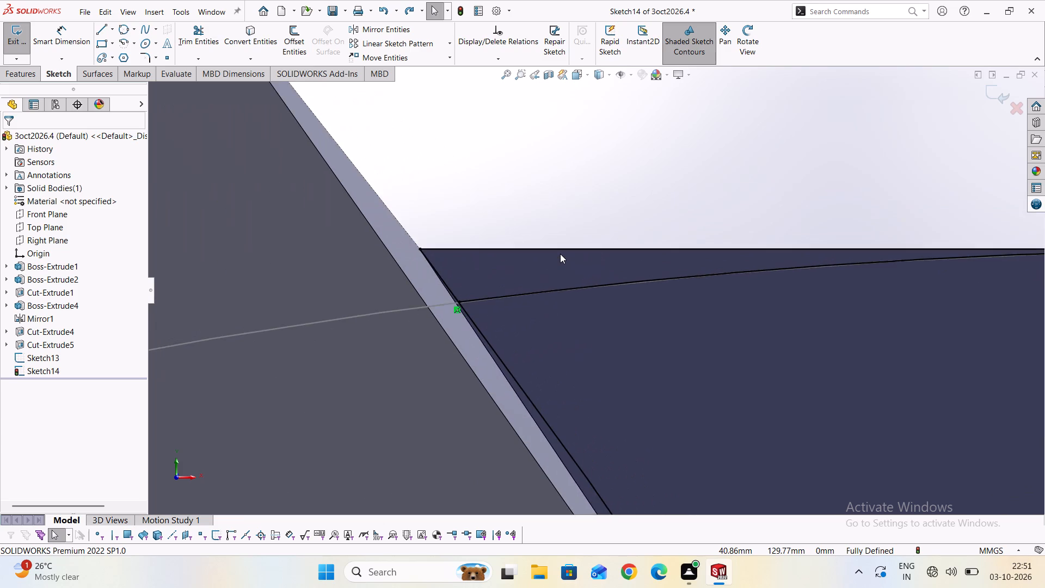
scroll(560, 254, "down", 19)
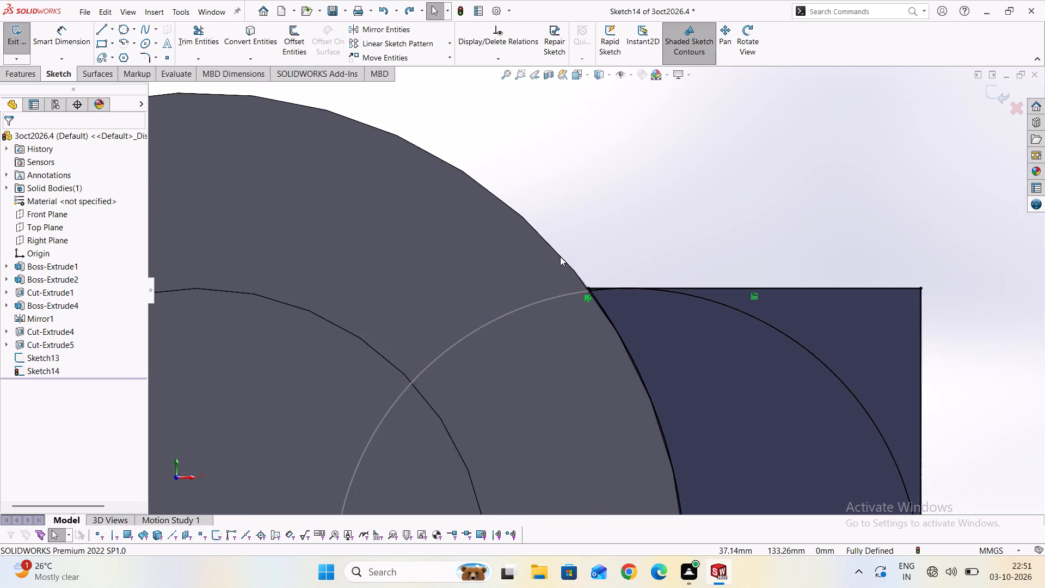
scroll(560, 256, "down", 5)
Sketch a 30 mm horizontal line from the arc's upper tangent point to the plate's square upper corner.
scroll(591, 275, "up", 4)
scroll(628, 302, "up", 3)
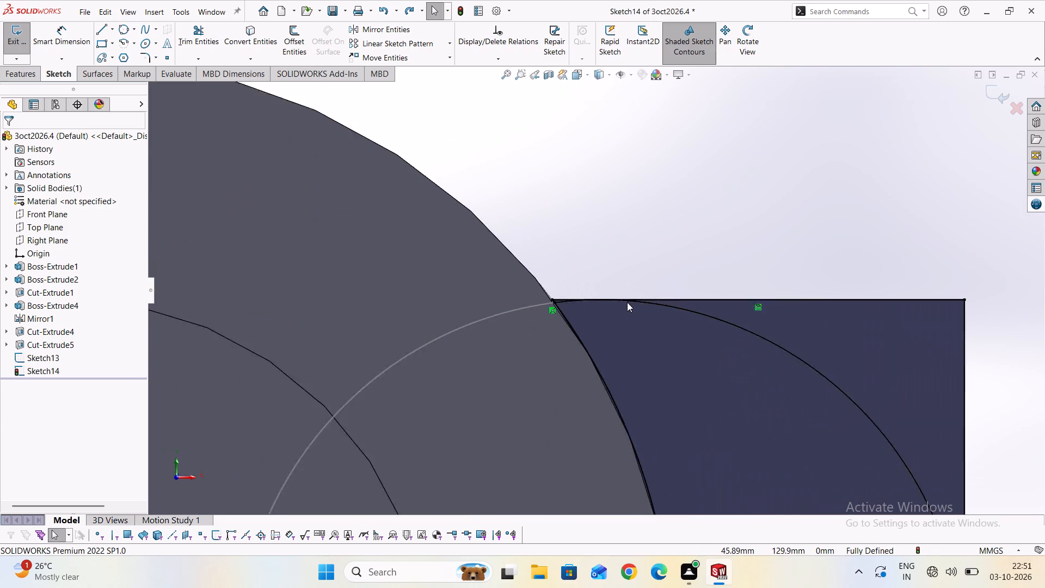
scroll(627, 302, "up", 7)
scroll(536, 278, "up", 3)
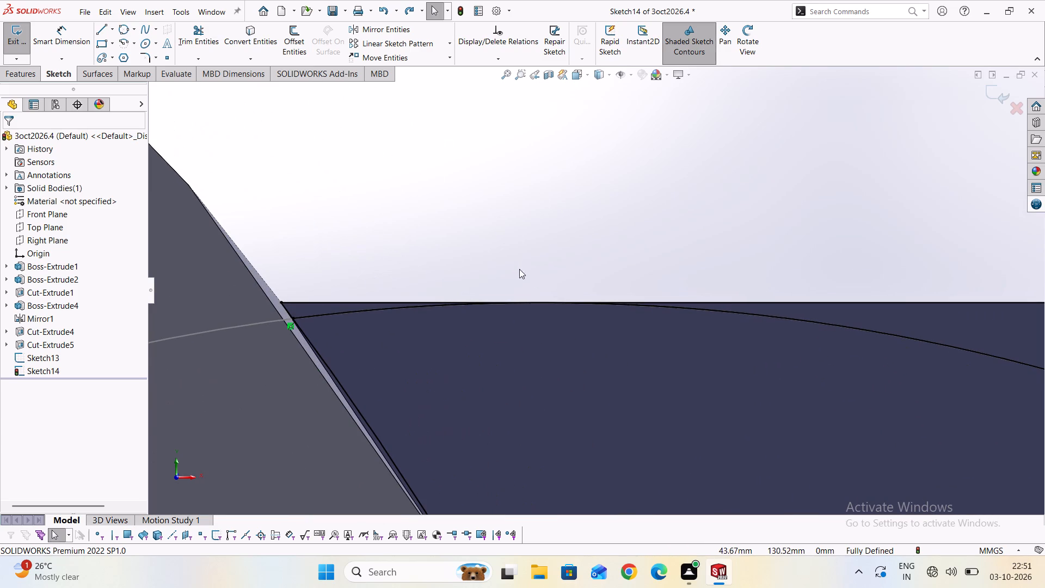
left_click(107, 33)
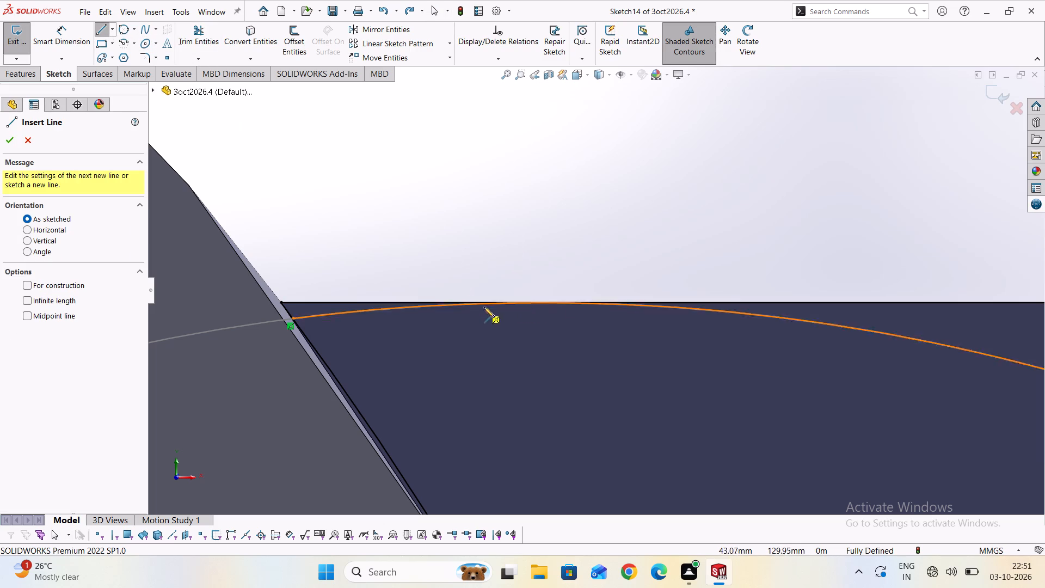
left_click(541, 302)
scroll(603, 300, "down", 6)
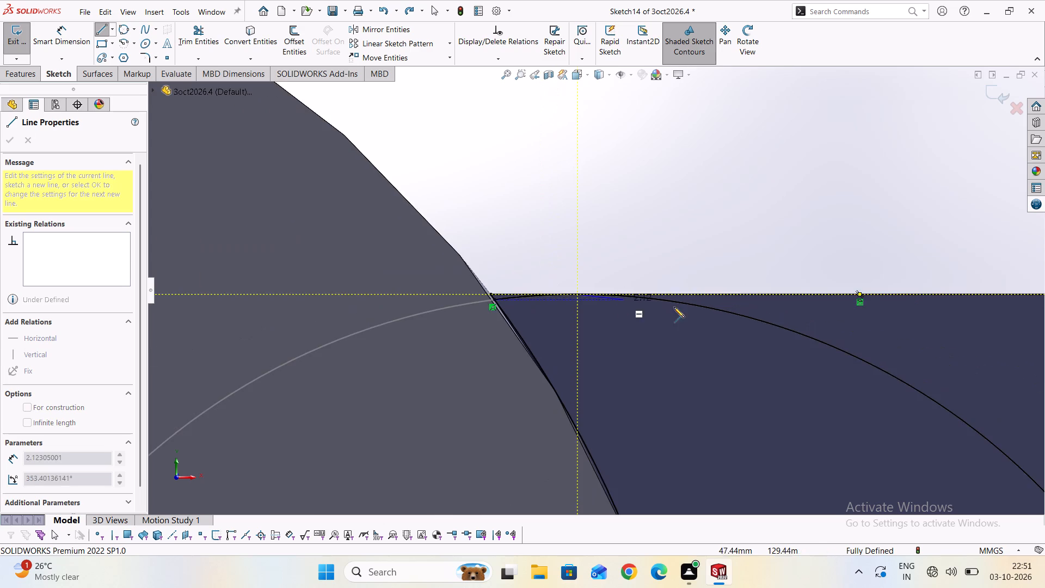
scroll(678, 307, "down", 5)
scroll(834, 292, "up", 3)
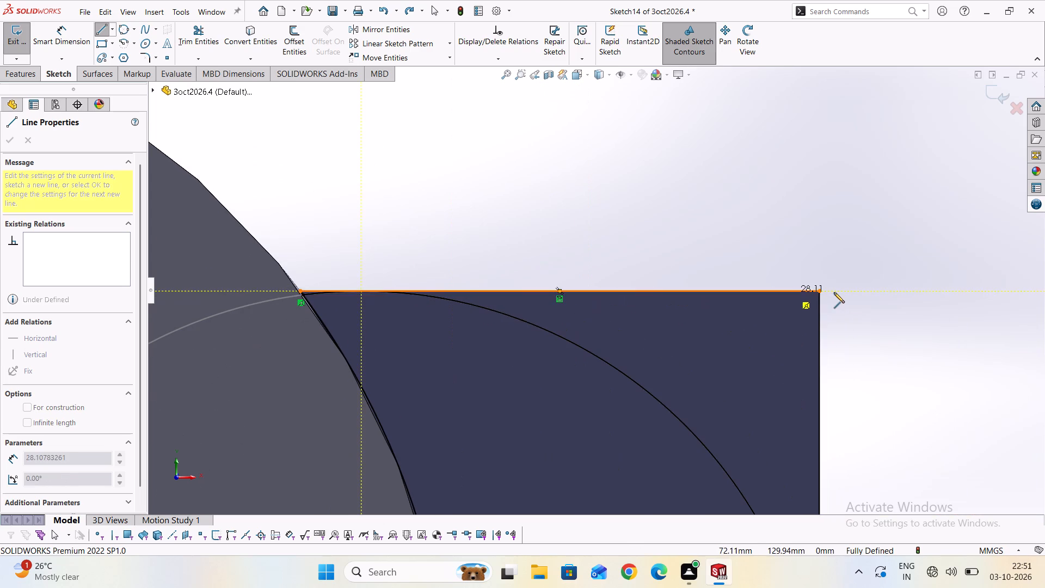
left_click(817, 290)
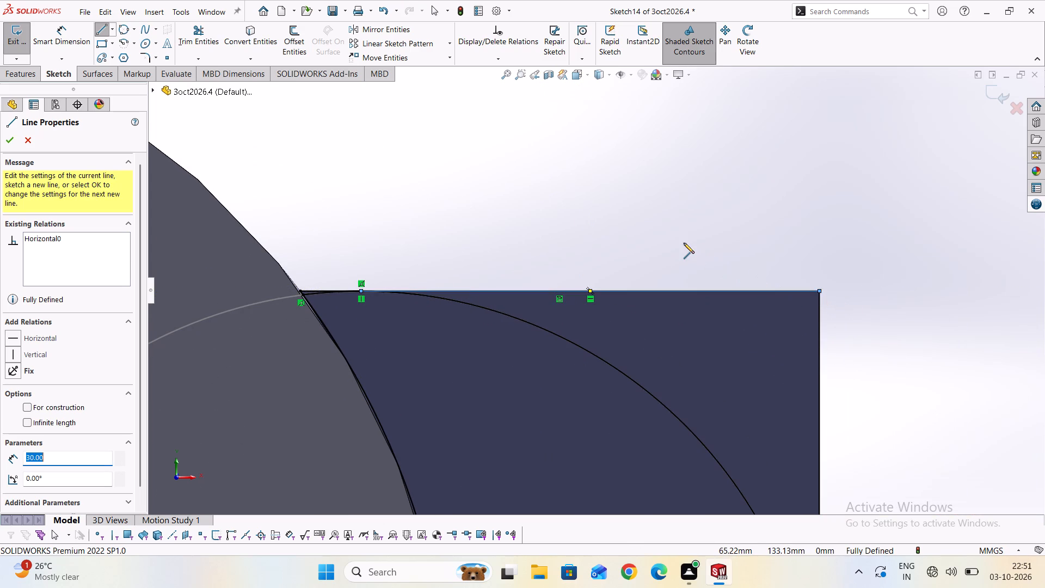
key("Escape")
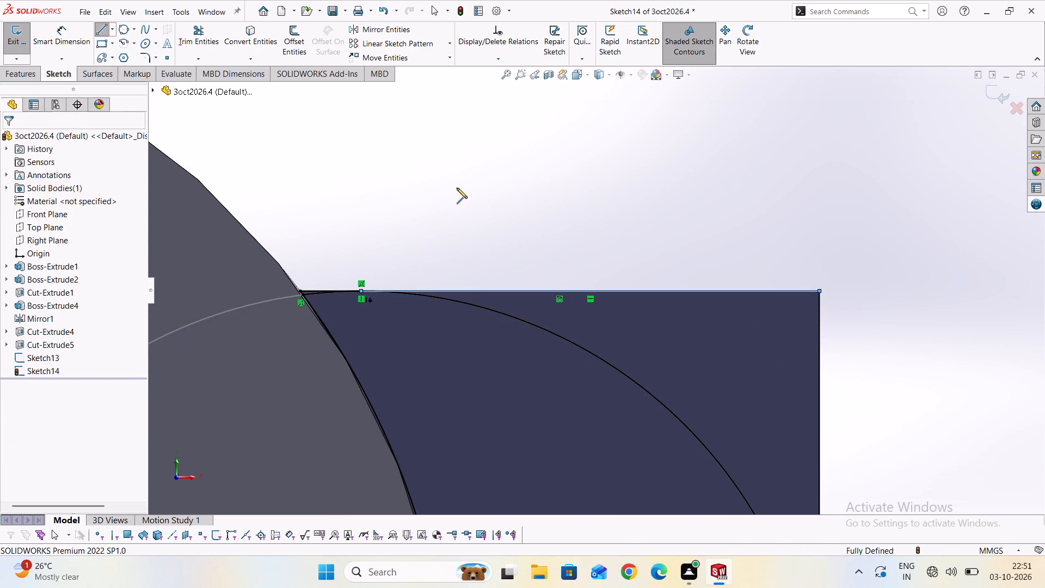
Trim the top-edge segment and the arc remnant between the bearing boss and the arc's tangent point.
left_click(196, 39)
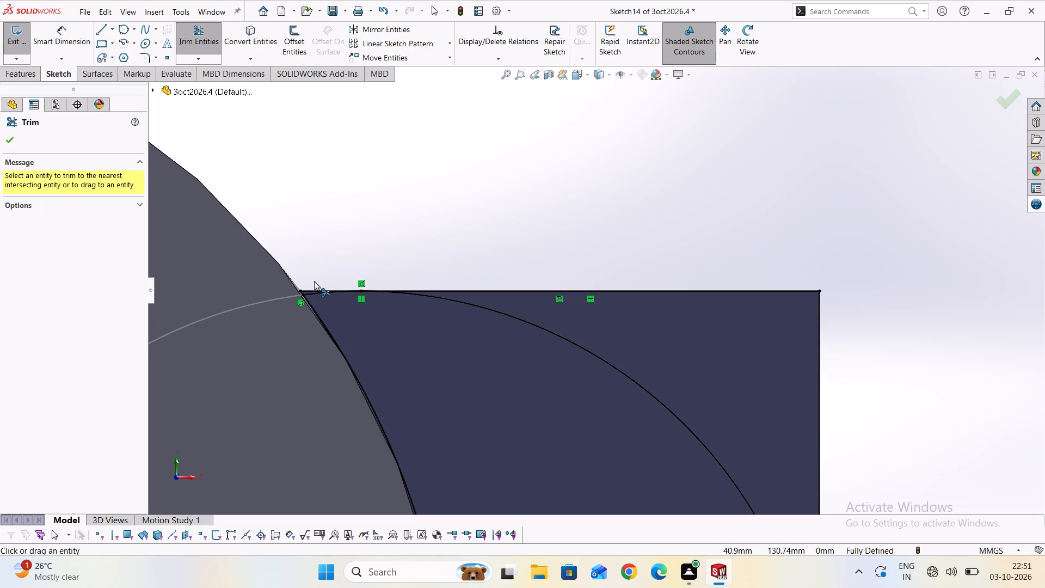
left_click(315, 290)
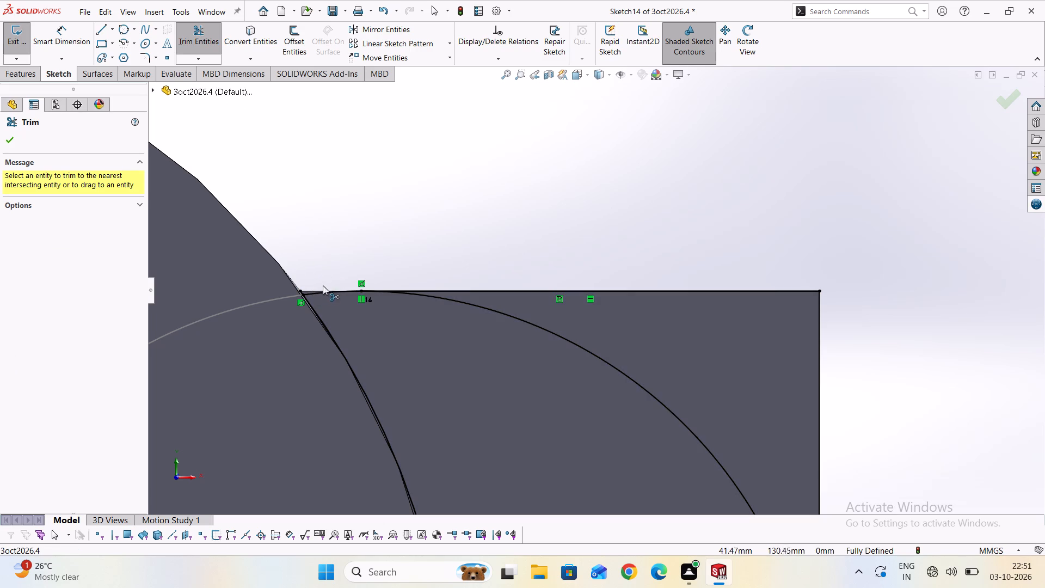
scroll(313, 291, "up", 4)
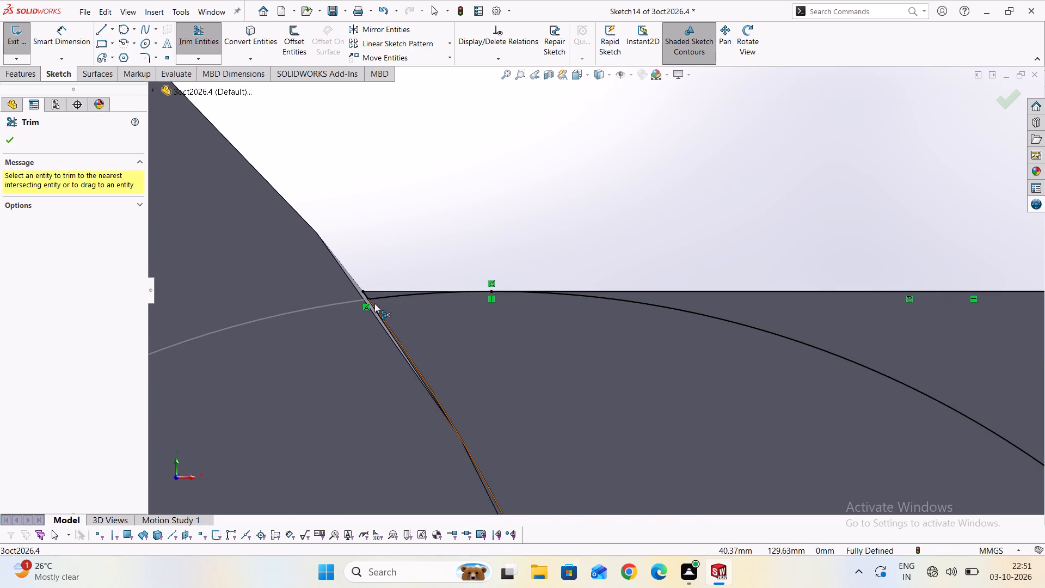
left_click(388, 298)
scroll(417, 314, "down", 2)
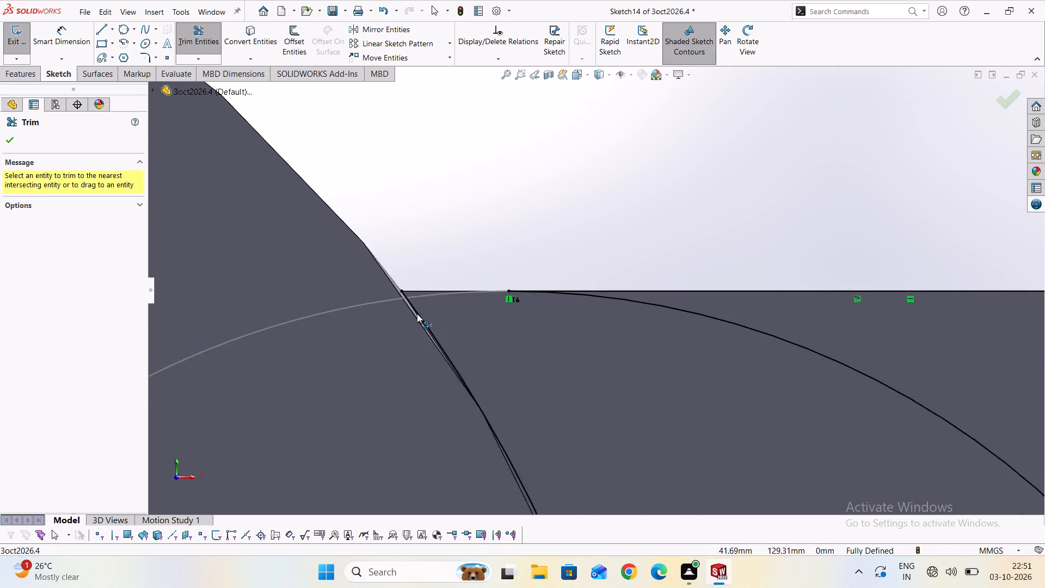
scroll(417, 314, "down", 2)
scroll(518, 341, "down", 4)
scroll(667, 293, "up", 1)
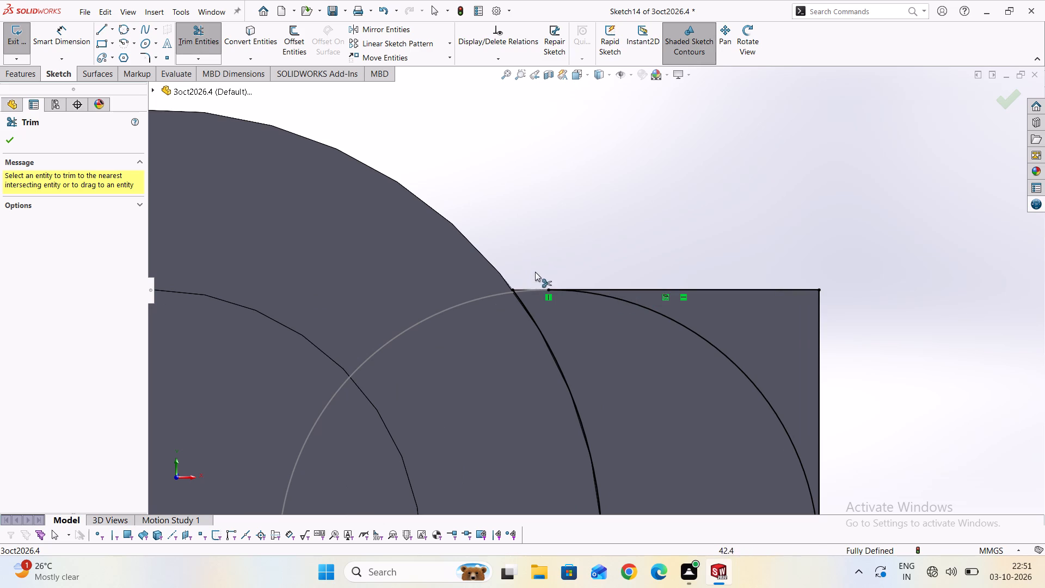
scroll(533, 252, "down", 7)
scroll(661, 426, "up", 4)
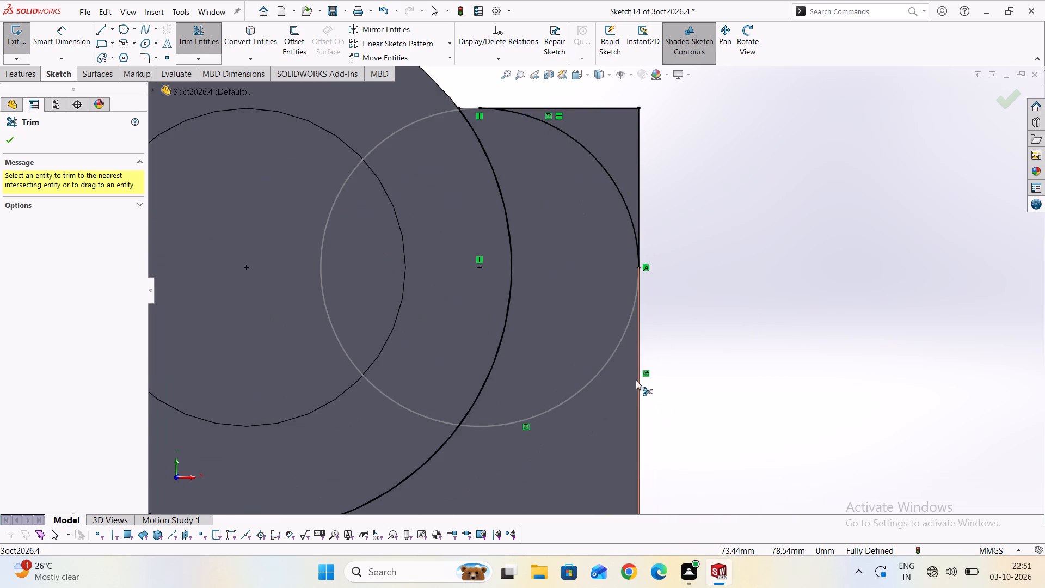
scroll(635, 376, "down", 7)
Extrude-cut the corner region outside the arc to a blind depth of 110 mm through both upright plates.
left_click(12, 70)
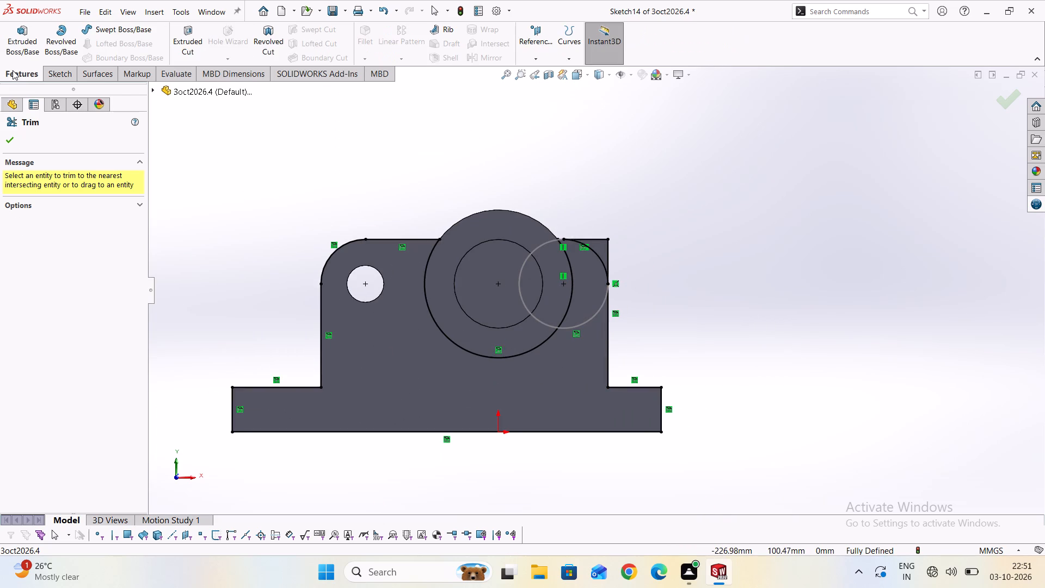
left_click(185, 39)
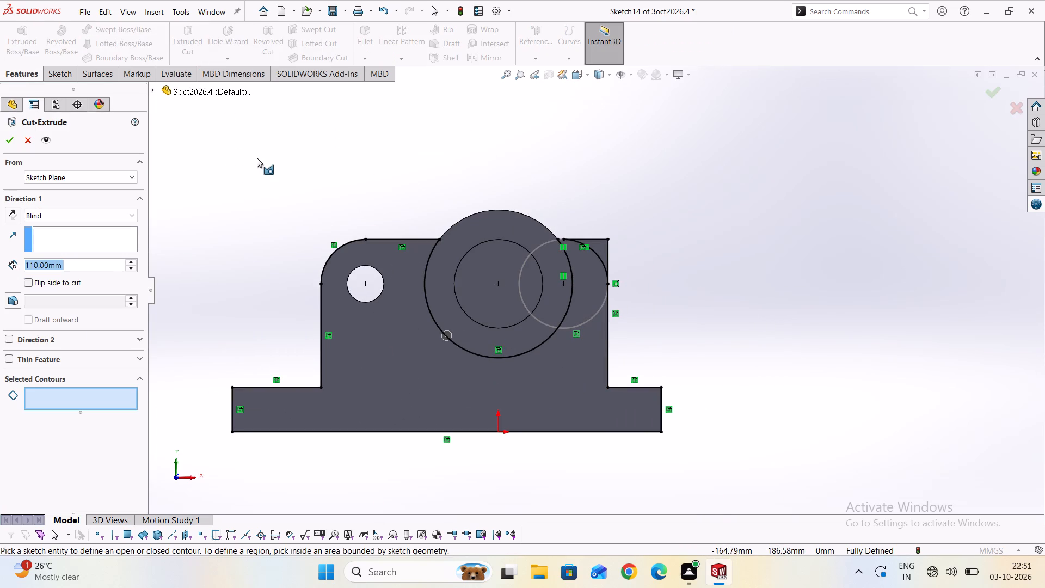
scroll(256, 161, "down", 1)
middle_click_drag(233, 161, 266, 219)
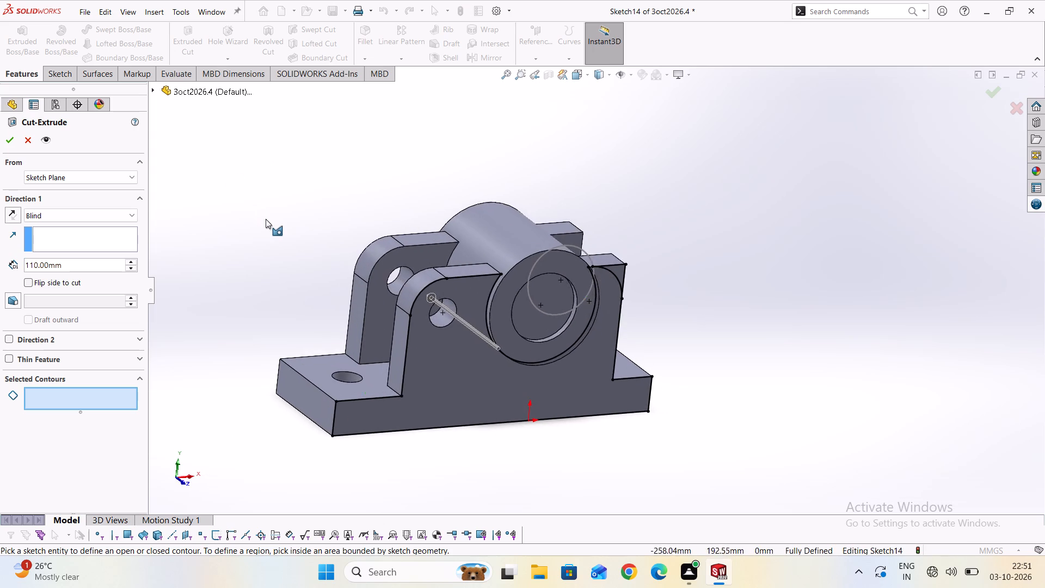
middle_click_drag(266, 219, 266, 219)
scroll(266, 221, "up", 2)
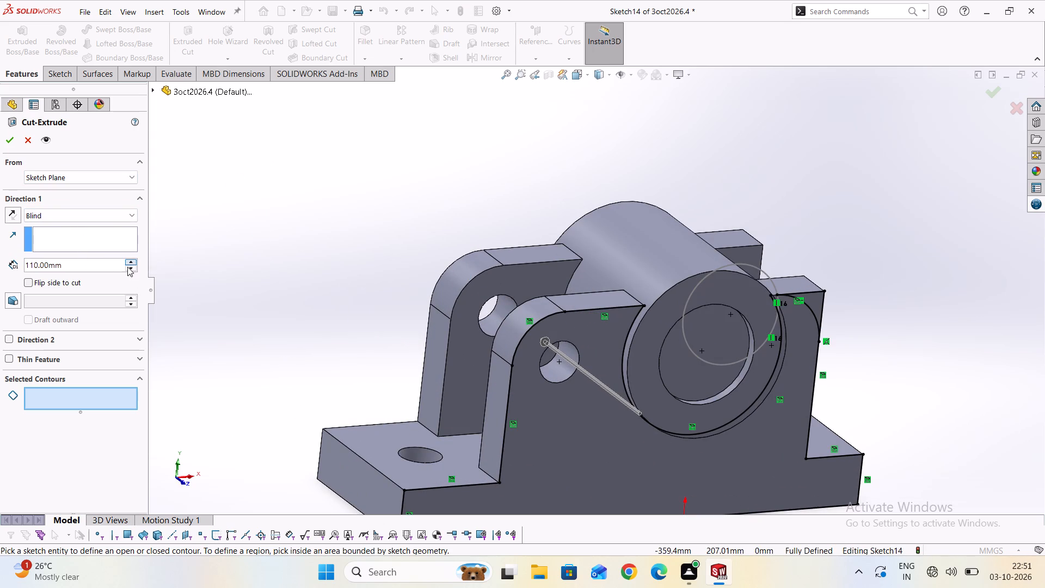
left_click(118, 262)
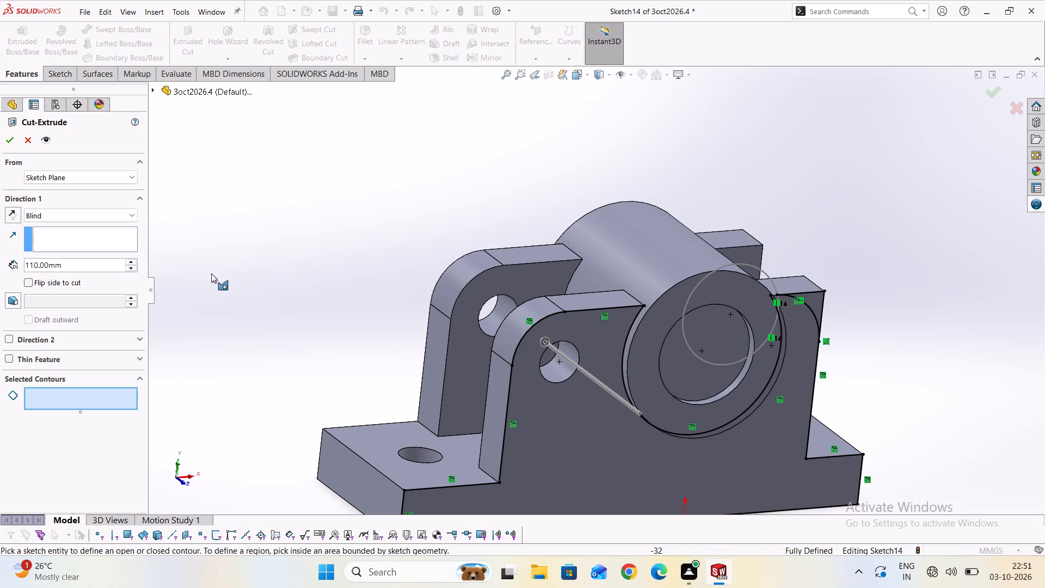
scroll(216, 267, "down", 4)
scroll(690, 293, "up", 6)
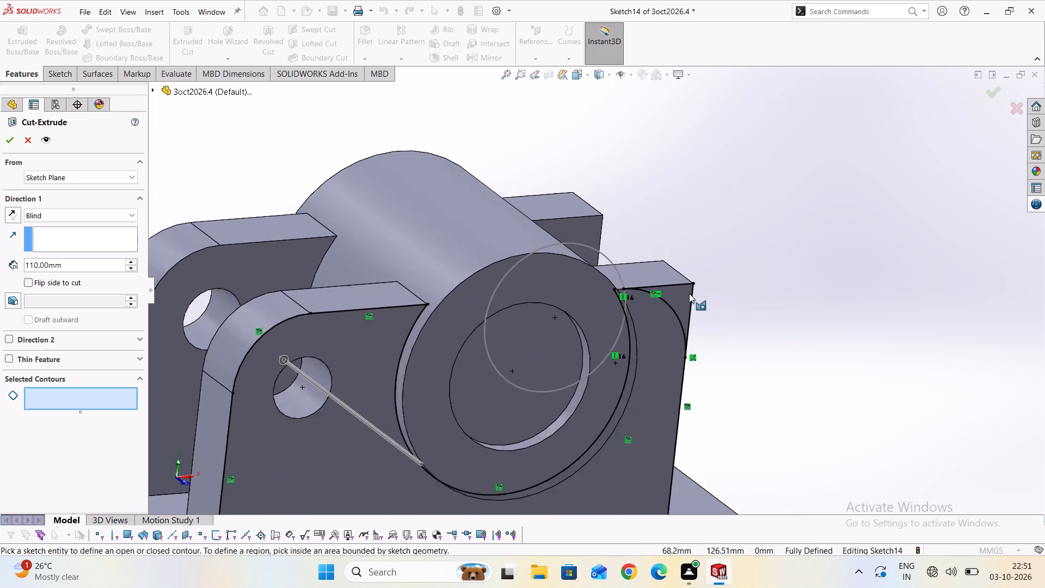
scroll(689, 293, "up", 2)
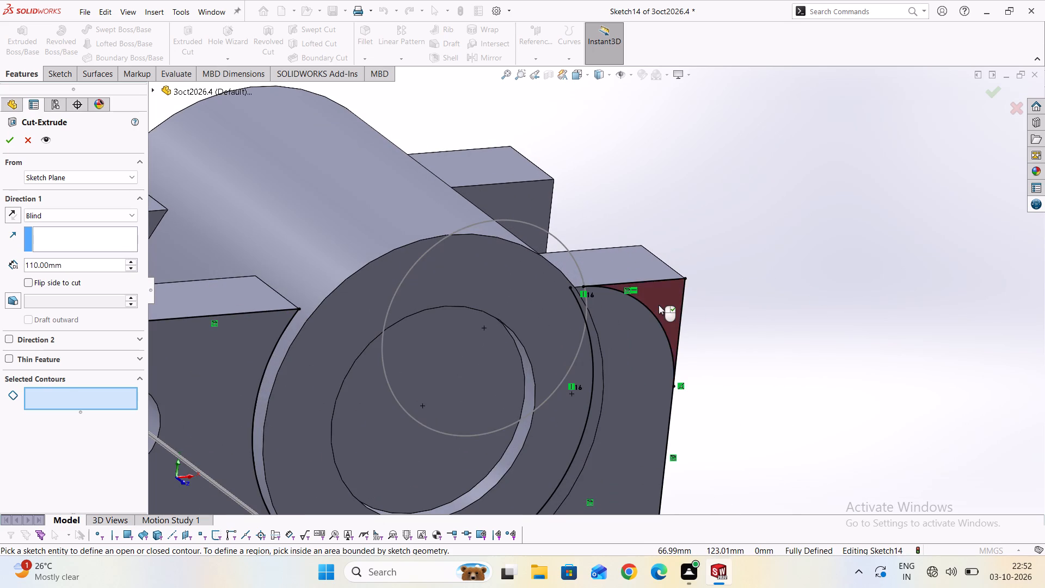
left_click(659, 305)
scroll(228, 283, "down", 5)
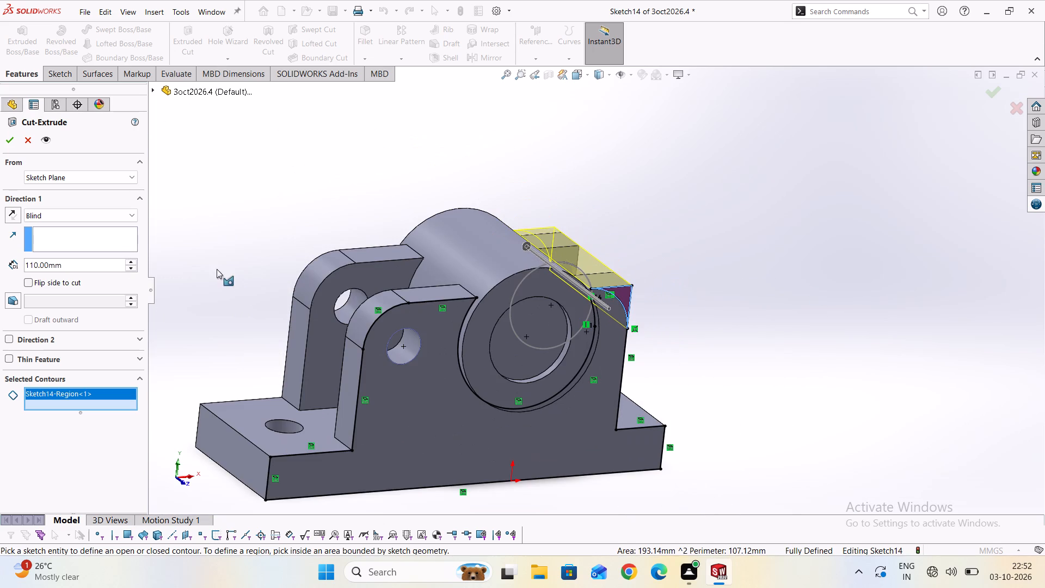
middle_click_drag(213, 264, 404, 372)
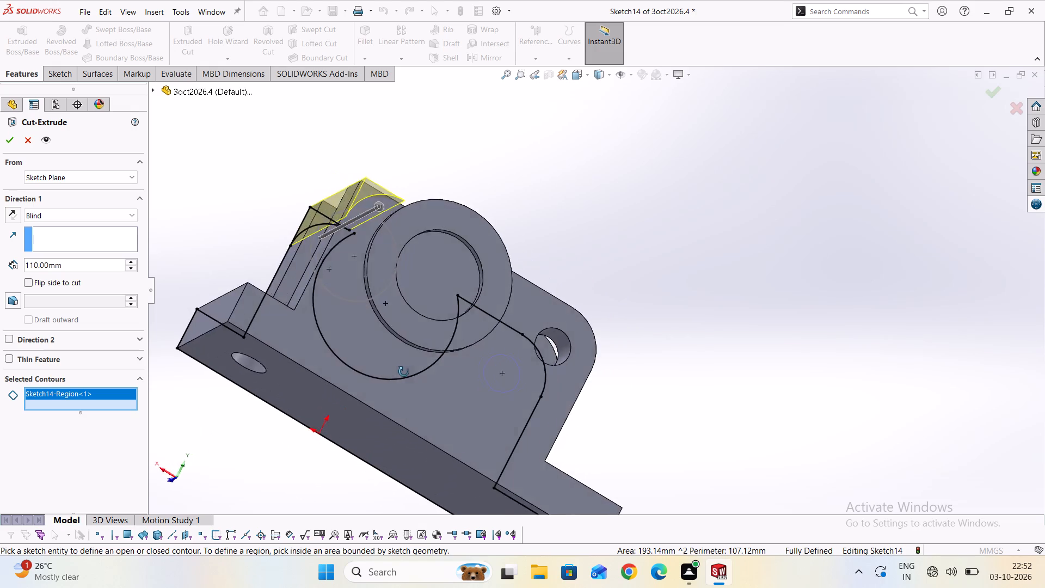
middle_click_drag(404, 372, 367, 433)
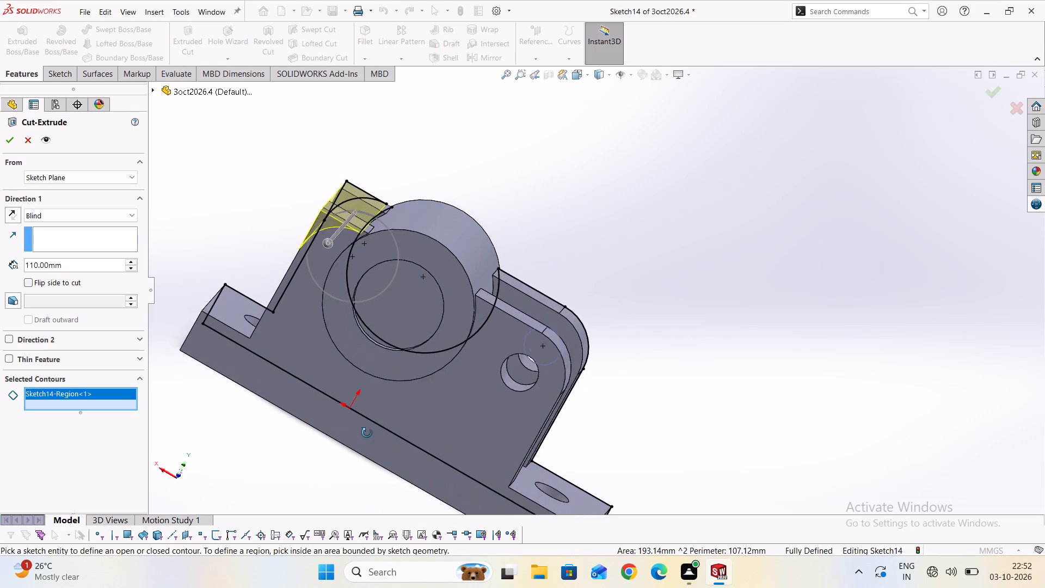
middle_click_drag(367, 433, 361, 436)
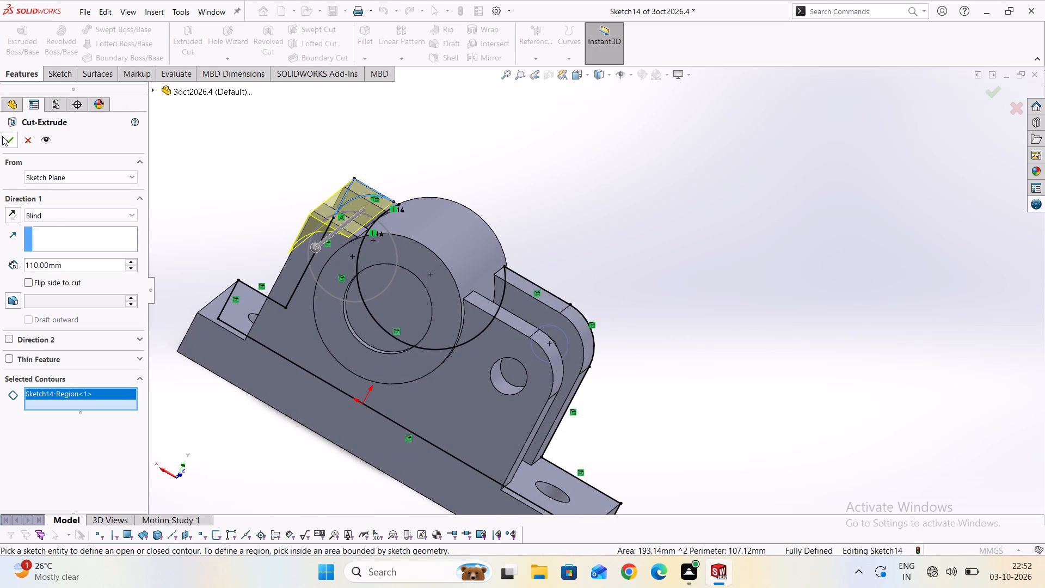
left_click(11, 140)
Examine the rounded upper corners of both upright plates and where they meet the bearing boss.
scroll(373, 234, "up", 3)
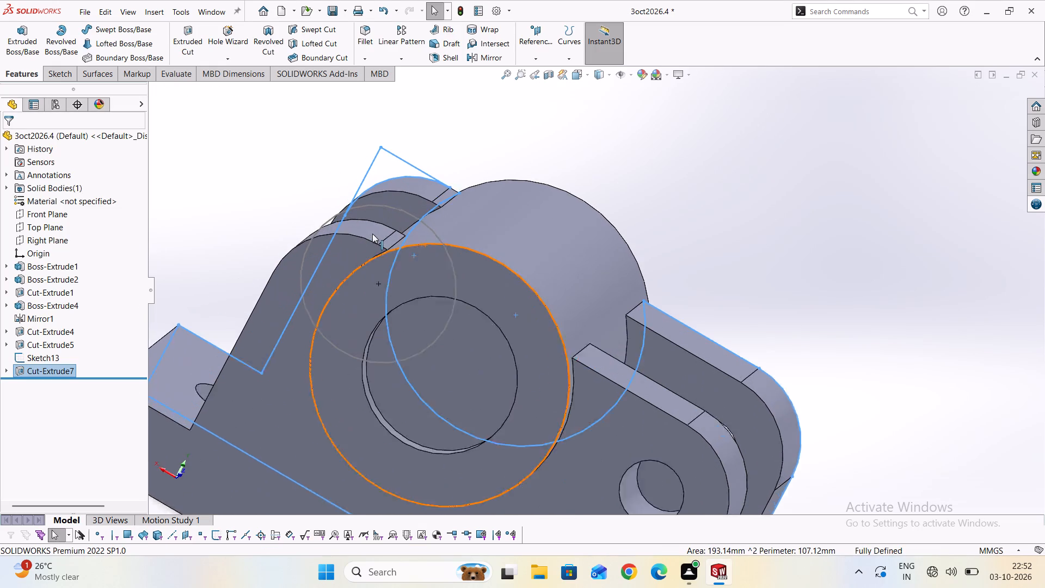
scroll(372, 234, "up", 1)
middle_click_drag(221, 153, 296, 186)
scroll(296, 186, "down", 8)
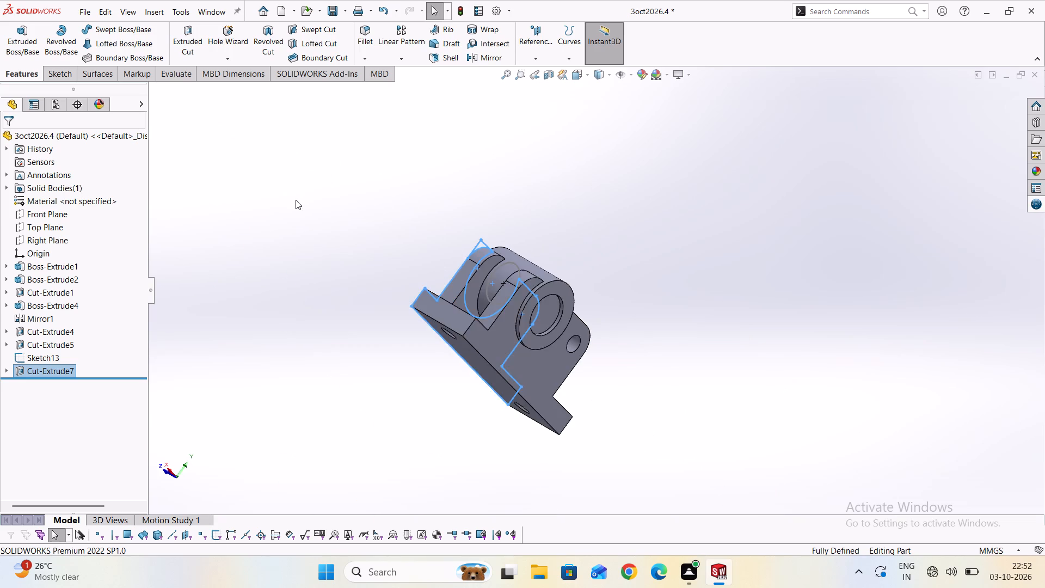
middle_click_drag(298, 205, 430, 281)
scroll(559, 247, "up", 3)
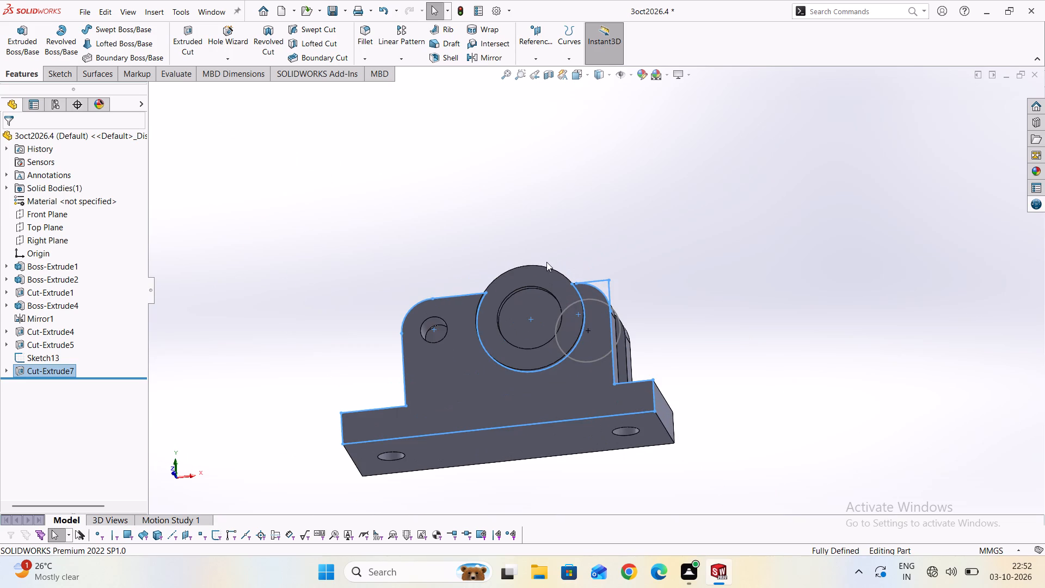
scroll(553, 275, "up", 3)
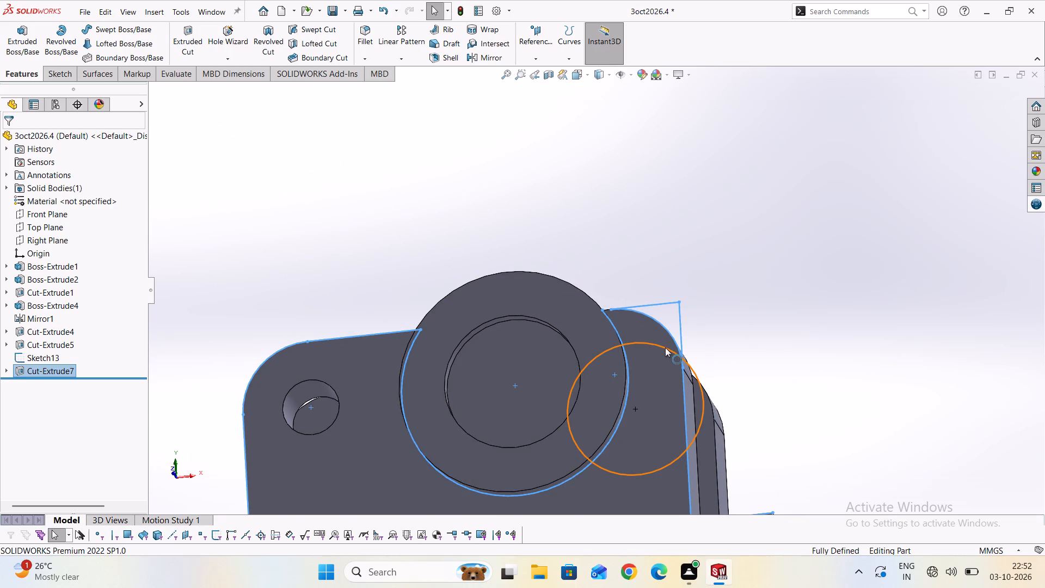
key("Escape")
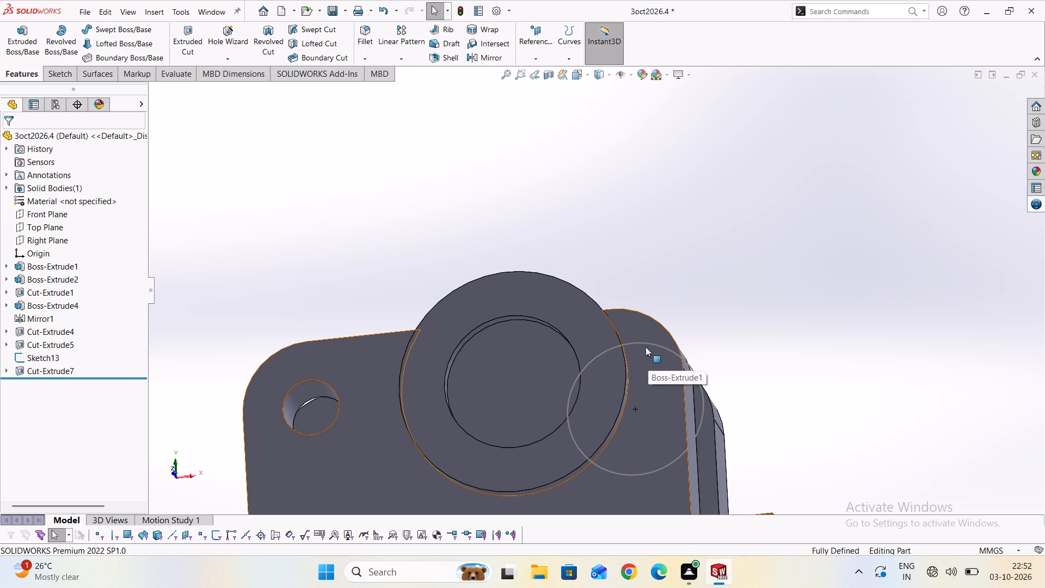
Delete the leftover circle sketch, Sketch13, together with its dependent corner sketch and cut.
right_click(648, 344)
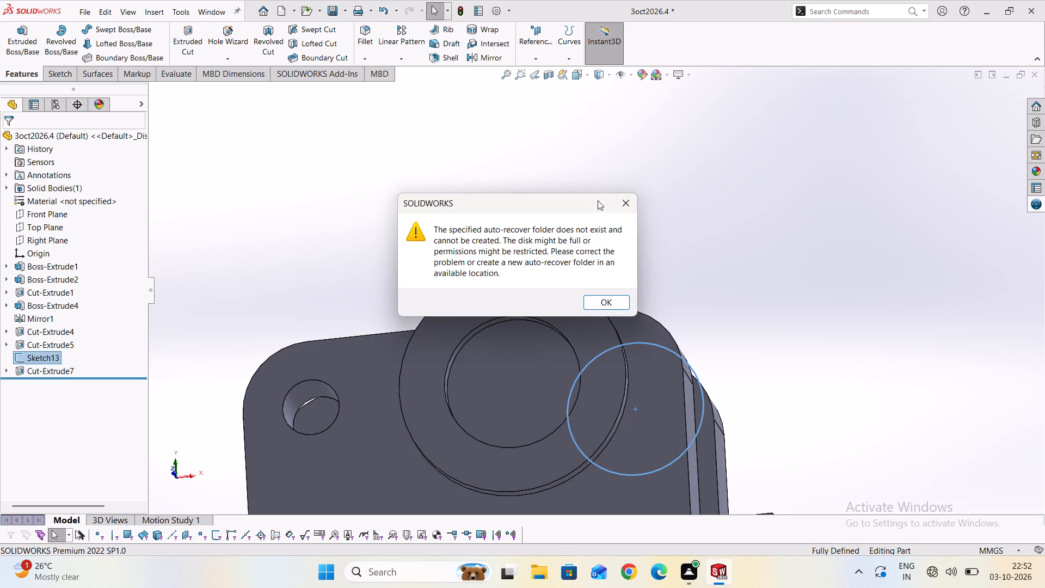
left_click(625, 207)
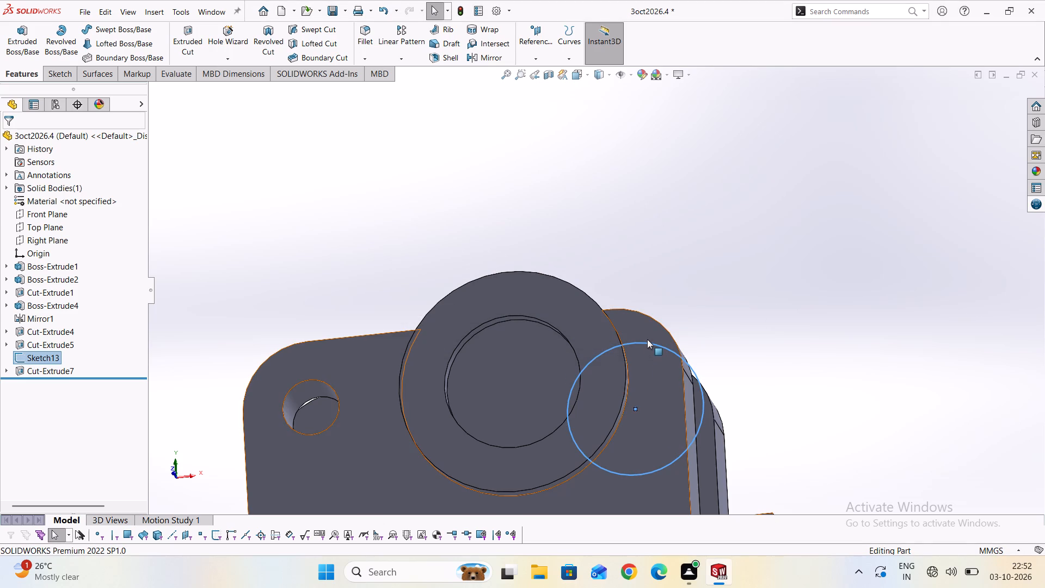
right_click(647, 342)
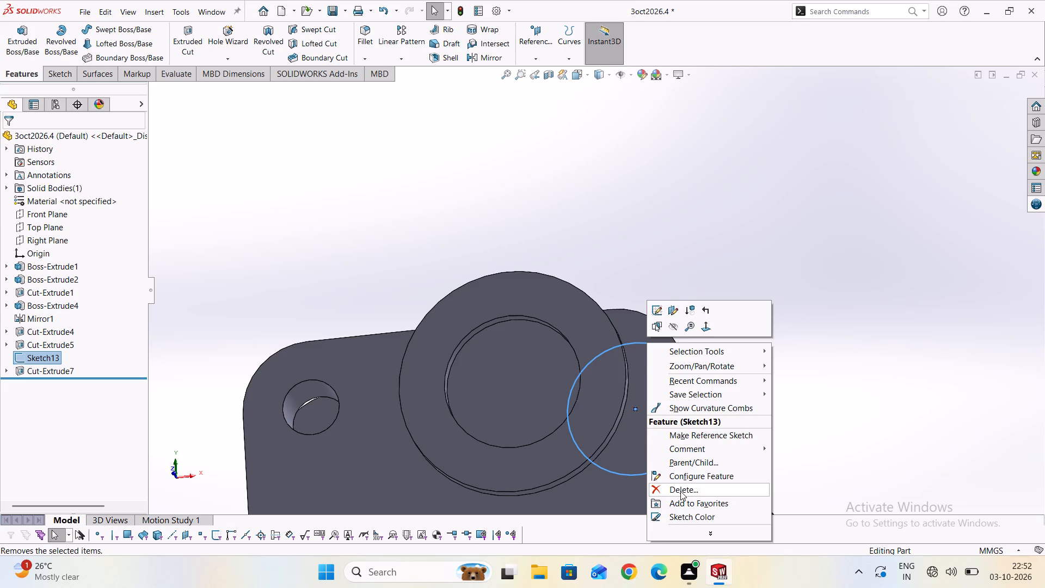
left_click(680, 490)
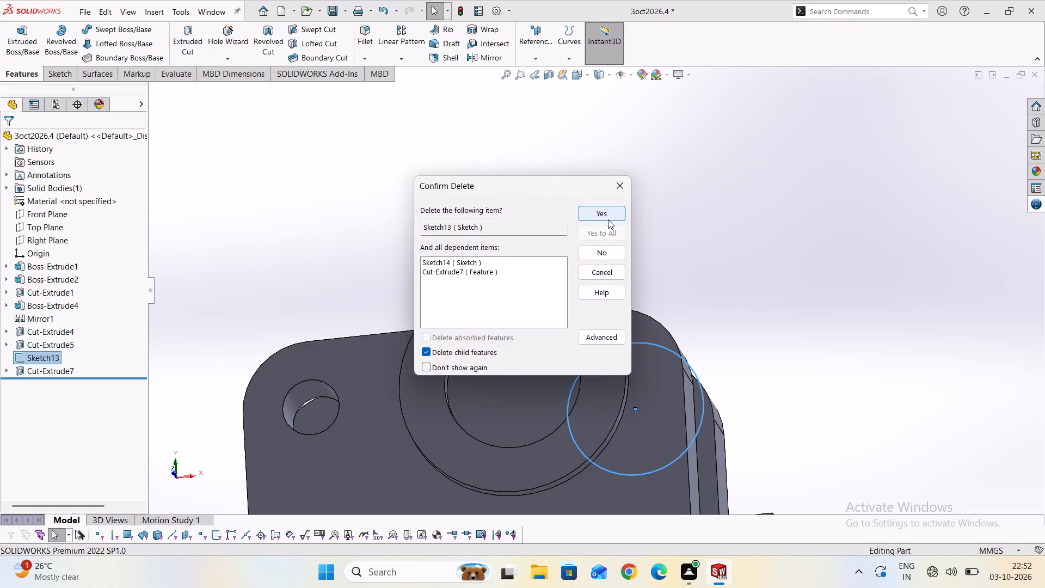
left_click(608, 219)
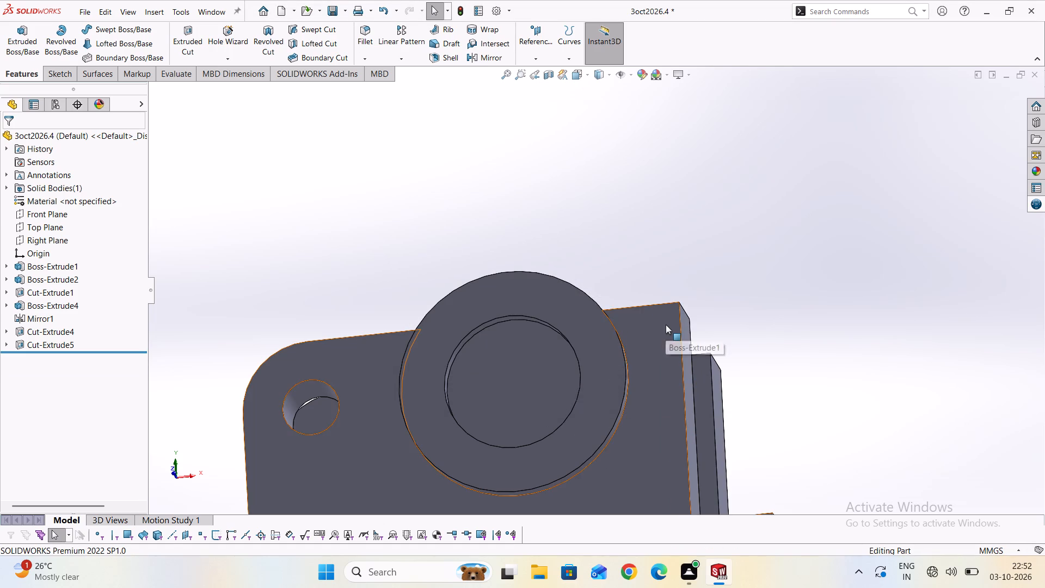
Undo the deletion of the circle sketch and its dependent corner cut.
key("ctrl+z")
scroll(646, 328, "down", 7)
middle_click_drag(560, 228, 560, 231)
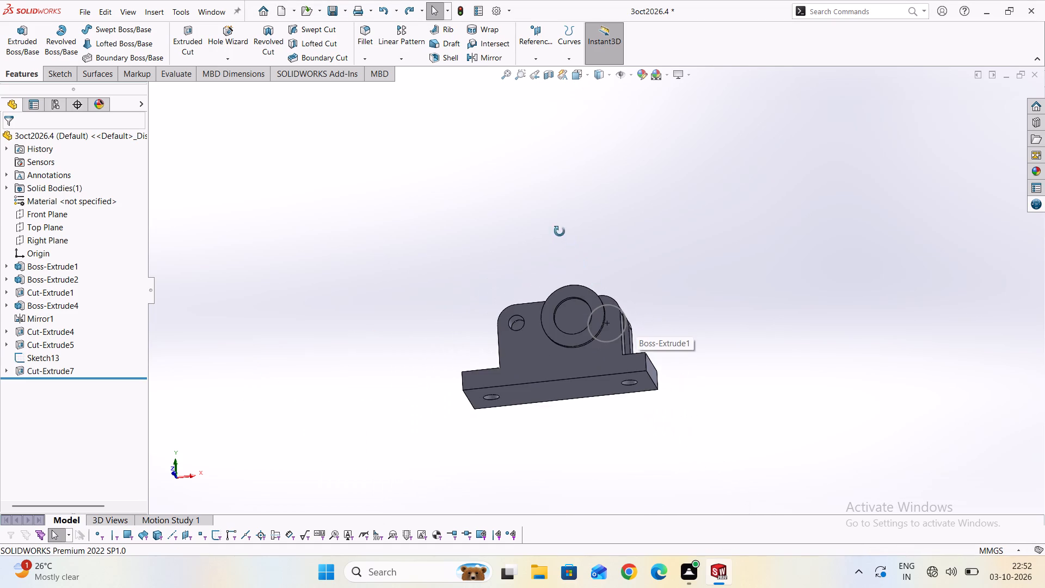
Sketch a circle about 144 mm in diameter on the bearing boss's ring-shaped end face, centred on the boss axis.
middle_click_drag(560, 231, 571, 286)
scroll(601, 328, "up", 3)
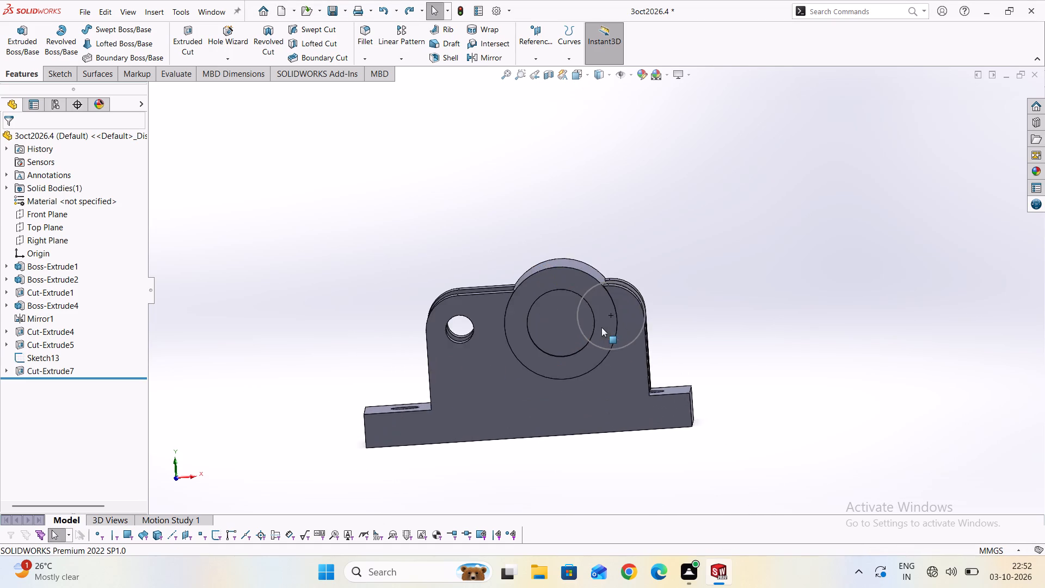
scroll(576, 328, "up", 3)
scroll(529, 329, "up", 2)
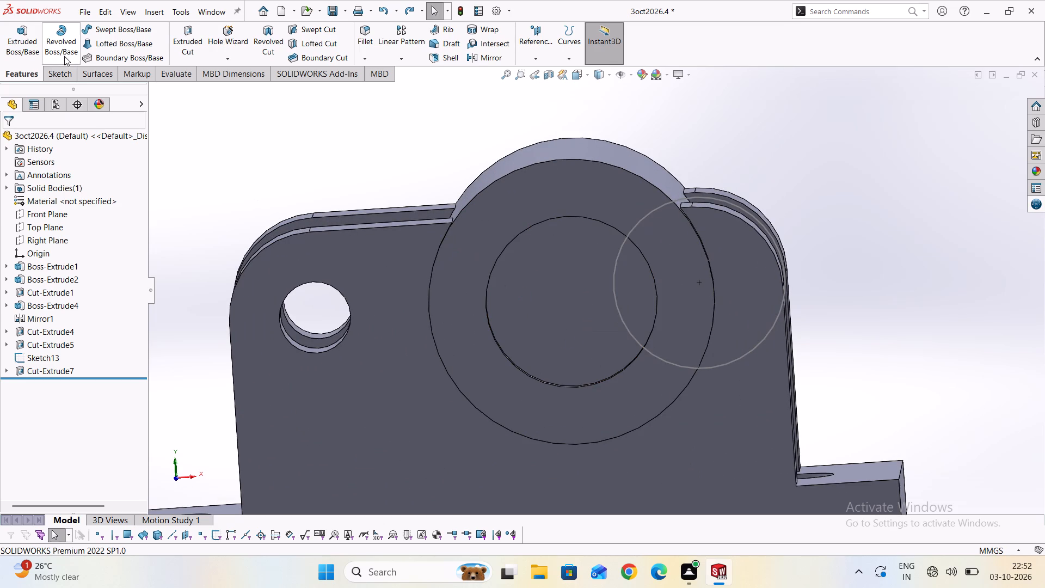
left_click(484, 229)
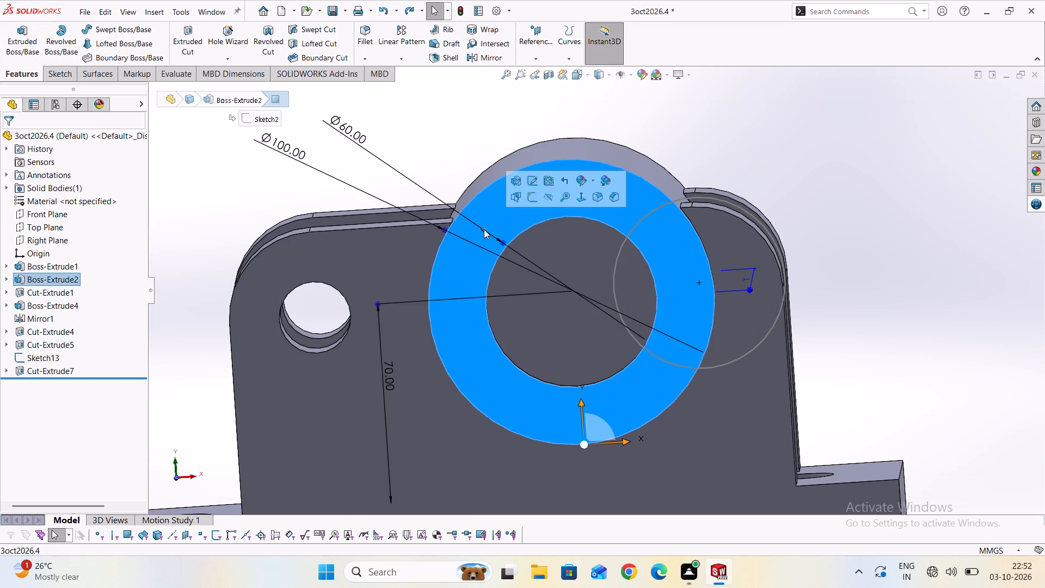
left_click(61, 76)
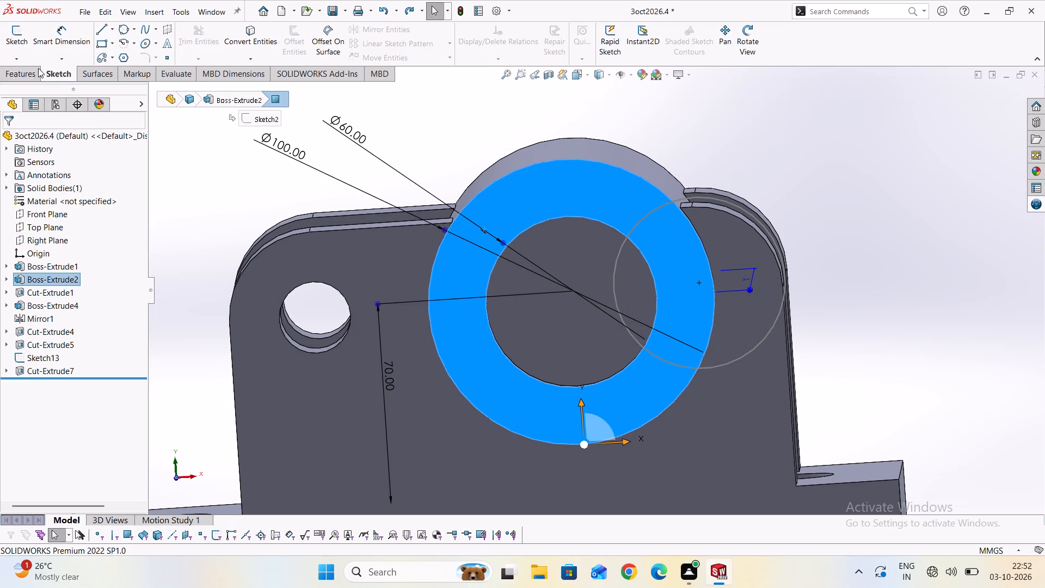
left_click(11, 37)
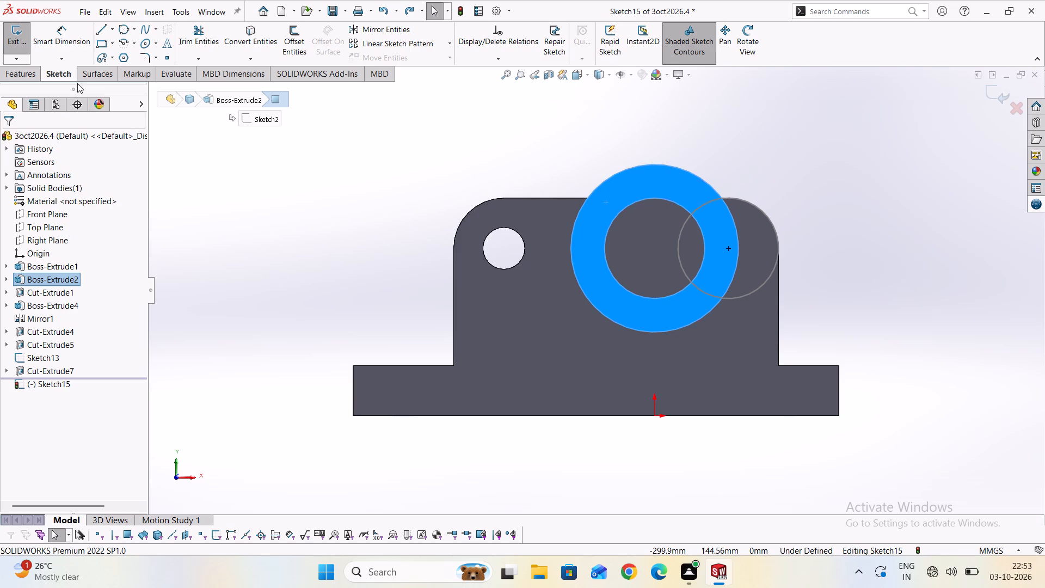
left_click(132, 30)
left_click(132, 46)
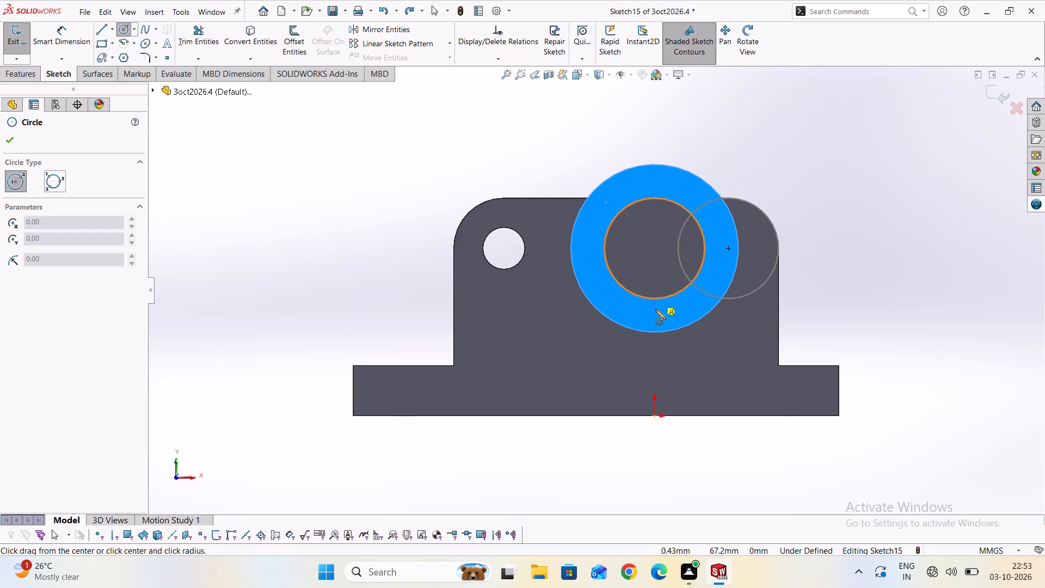
left_click(655, 248)
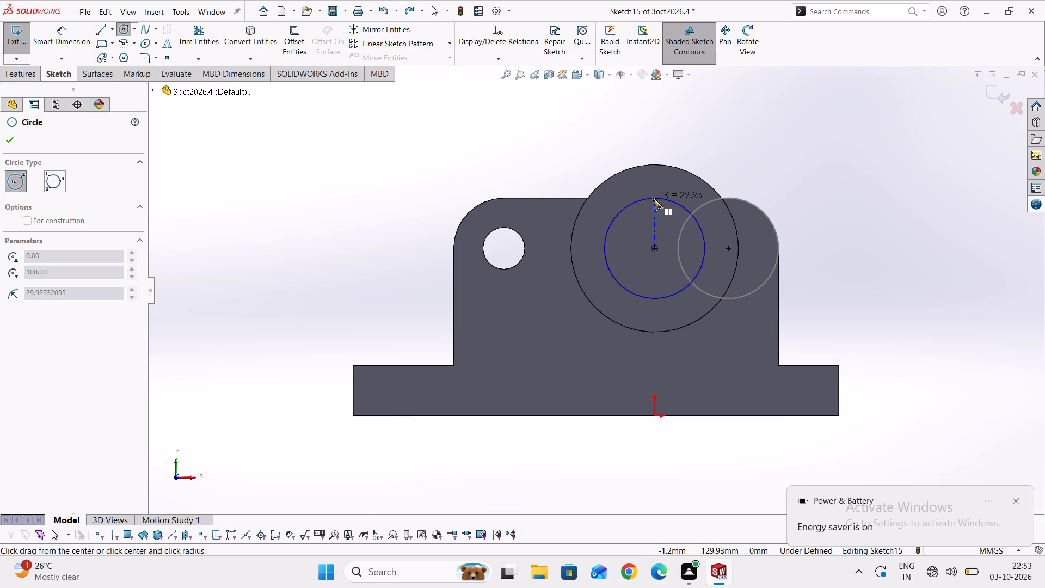
left_click(630, 130)
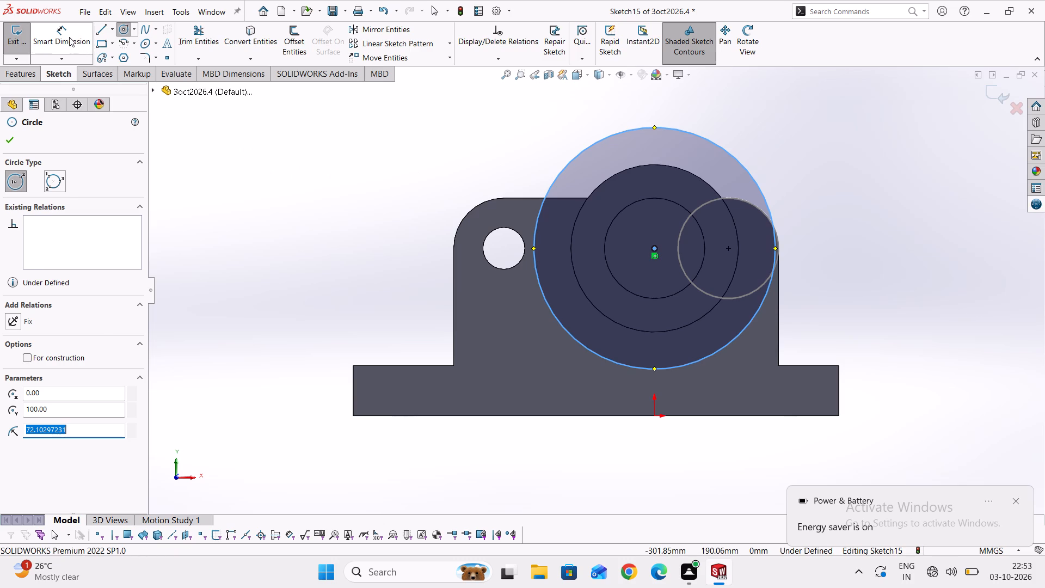
Dimension the new circle and set its diameter to 60 mm.
left_click(69, 36)
left_click(612, 137)
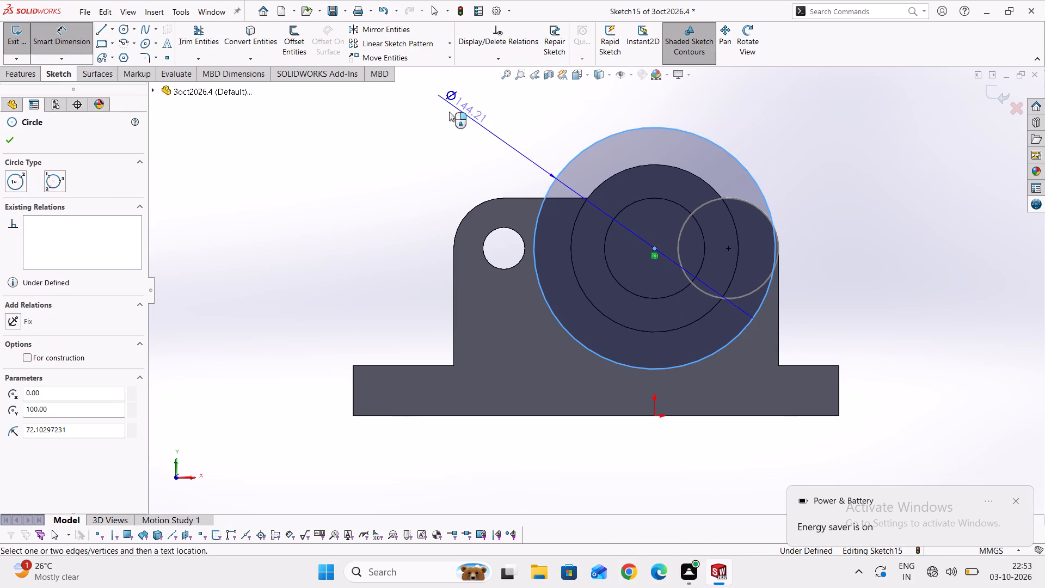
left_click(437, 111)
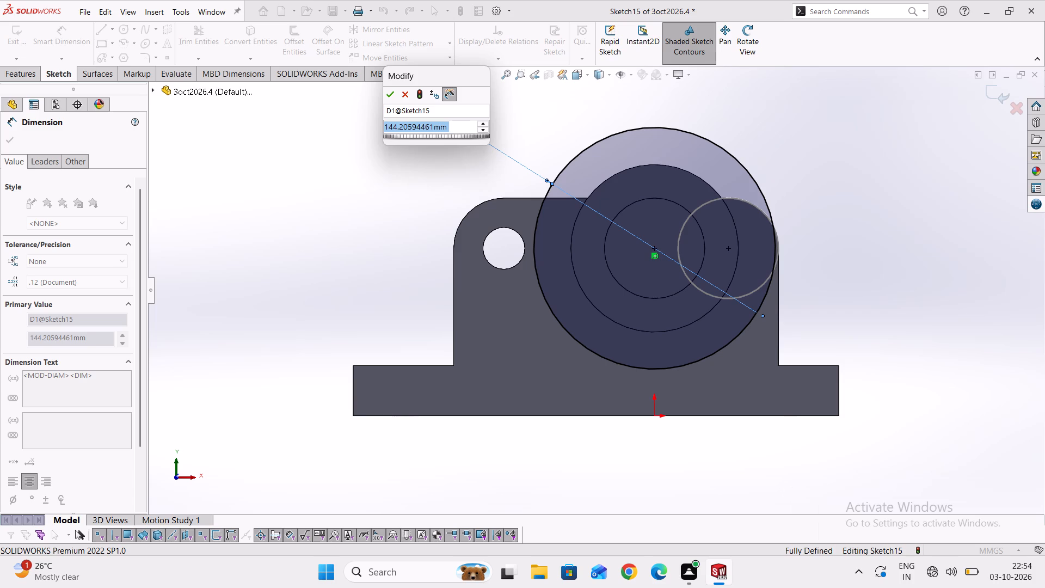
type("60")
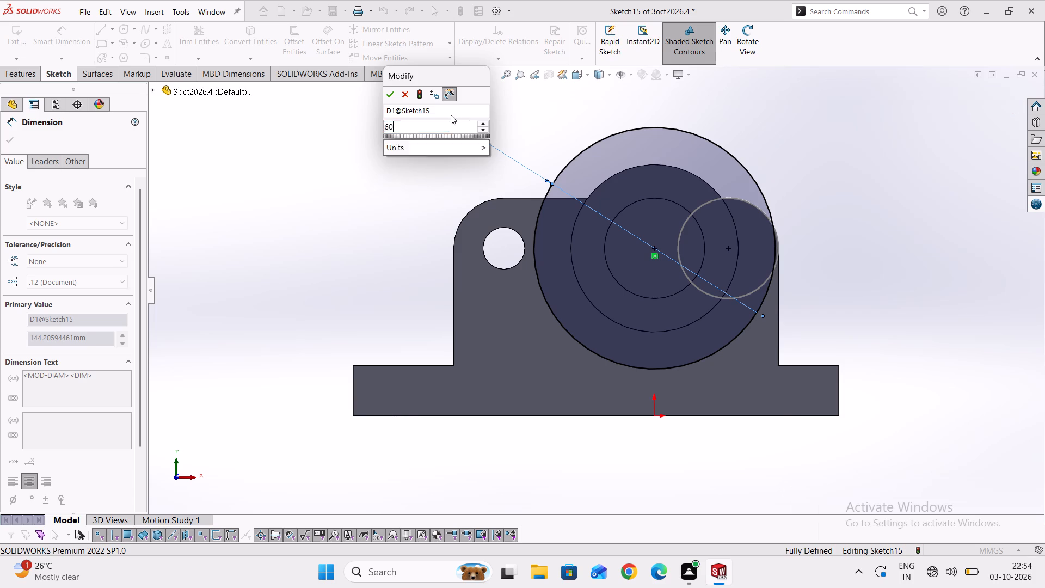
key("Return")
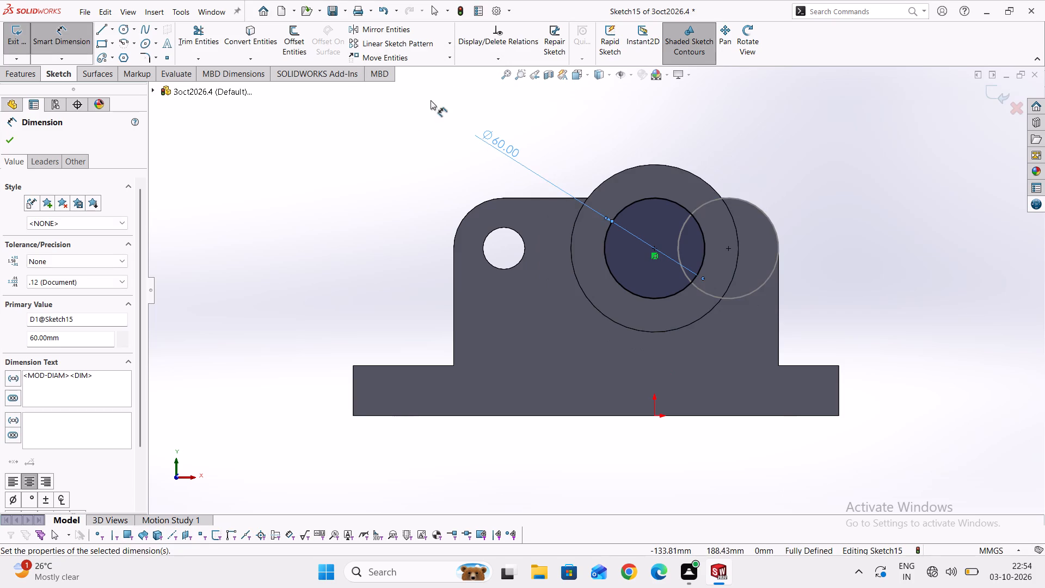
Extrude-cut the 60 mm circle to a blind depth of 120 mm along the full length of the bearing boss.
left_click(23, 75)
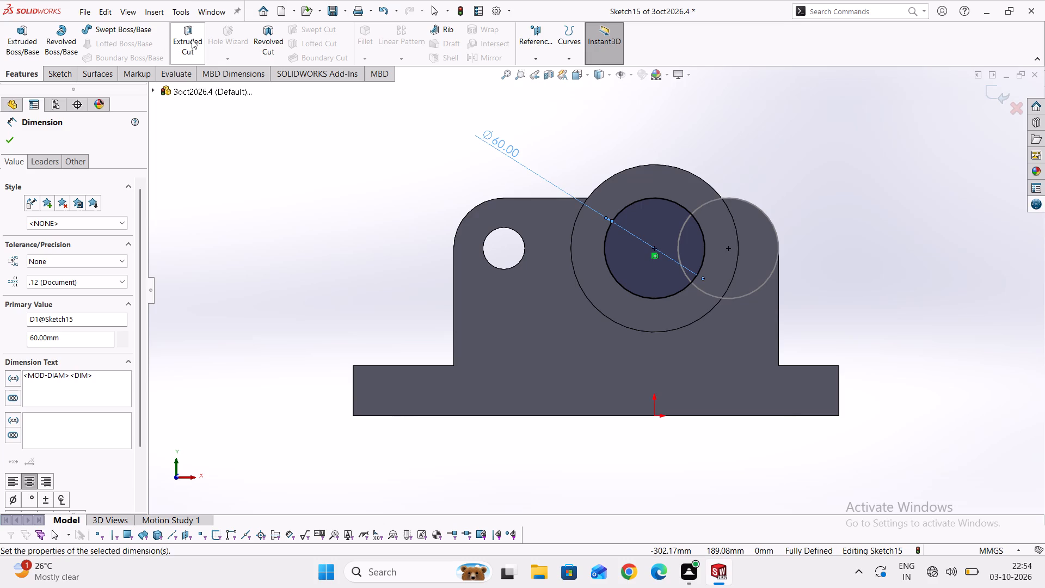
left_click(192, 39)
scroll(347, 186, "down", 1)
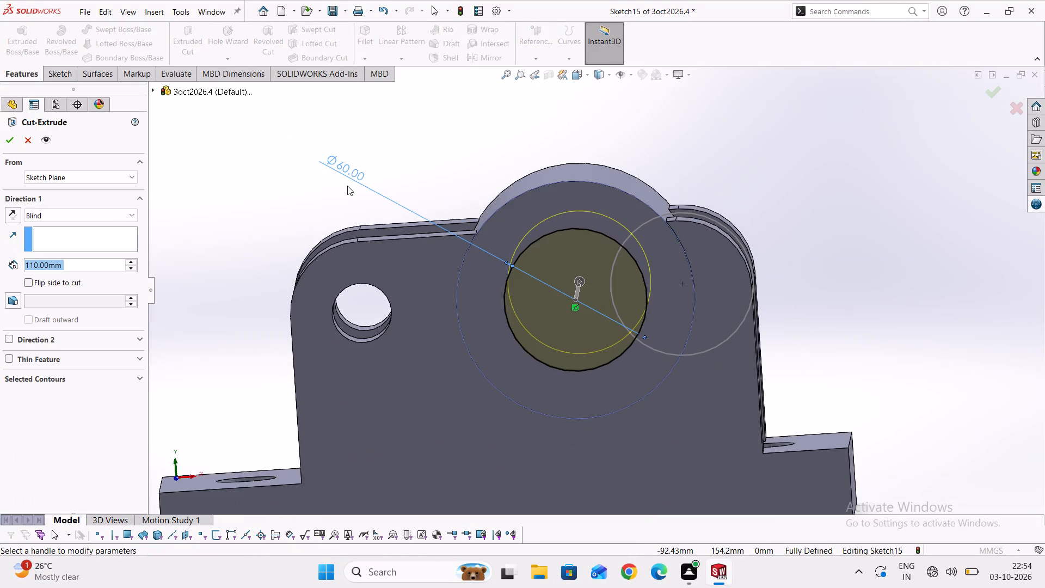
middle_click_drag(271, 171, 394, 220)
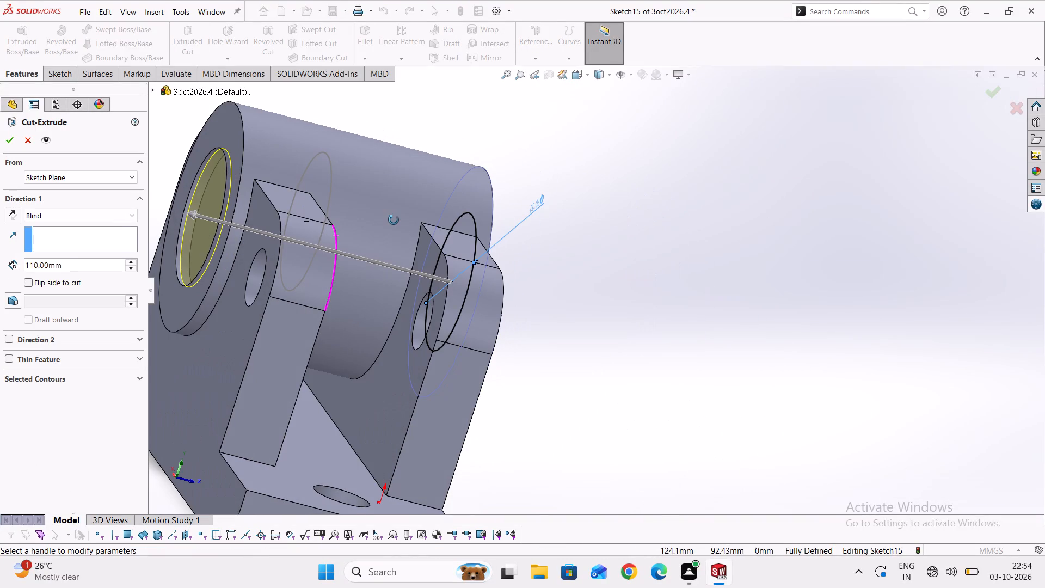
middle_click_drag(394, 220, 472, 229)
scroll(472, 228, "down", 4)
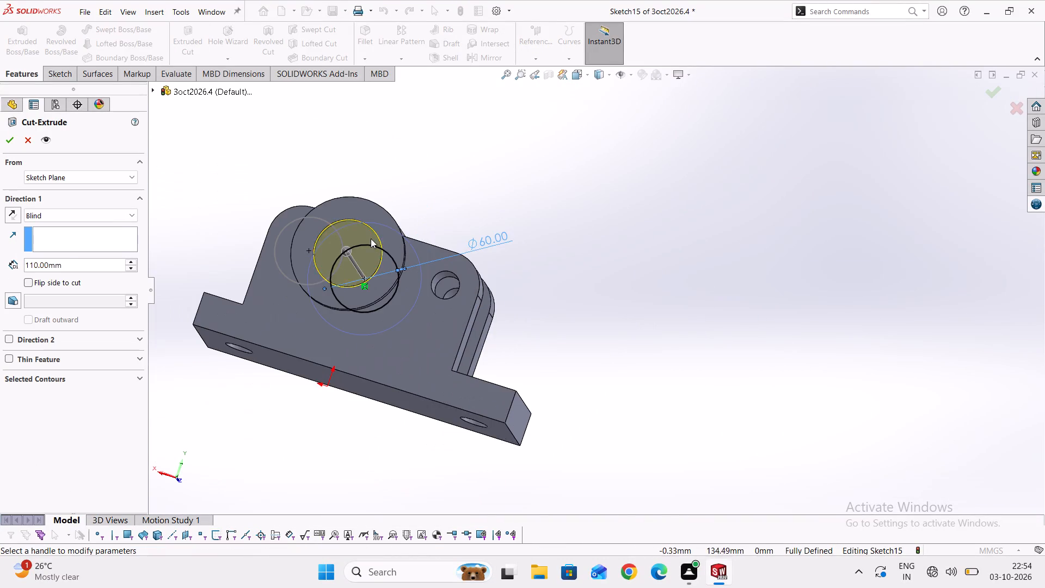
scroll(368, 232, "up", 5)
scroll(367, 231, "down", 6)
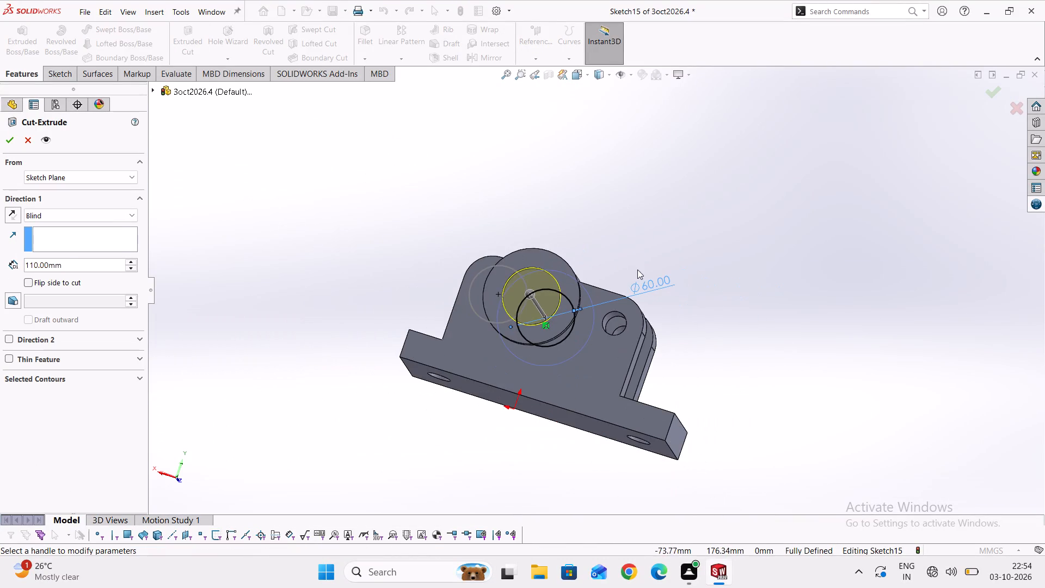
scroll(638, 269, "up", 4)
middle_click_drag(638, 266, 561, 279)
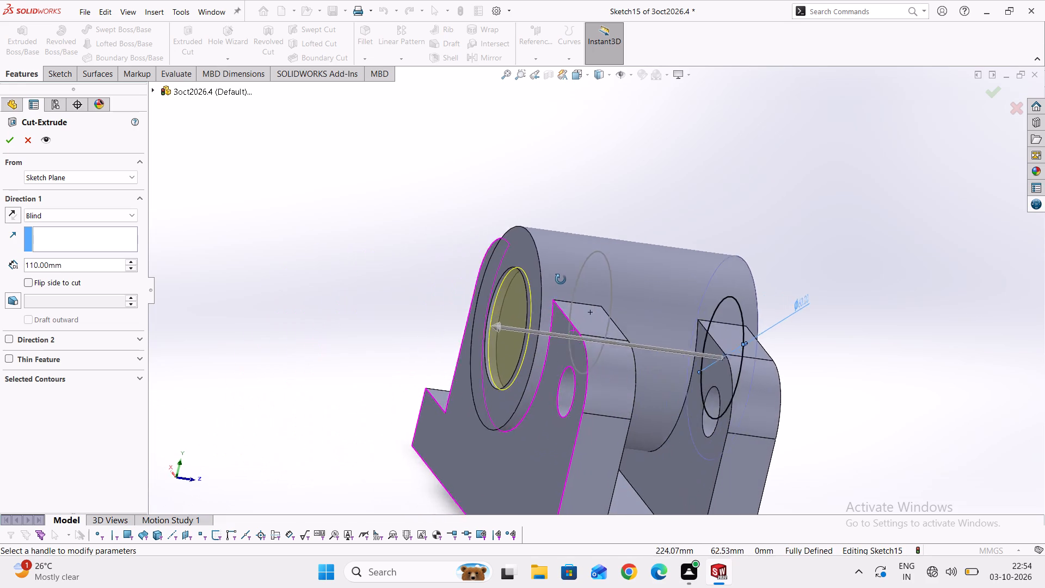
middle_click_drag(561, 279, 532, 280)
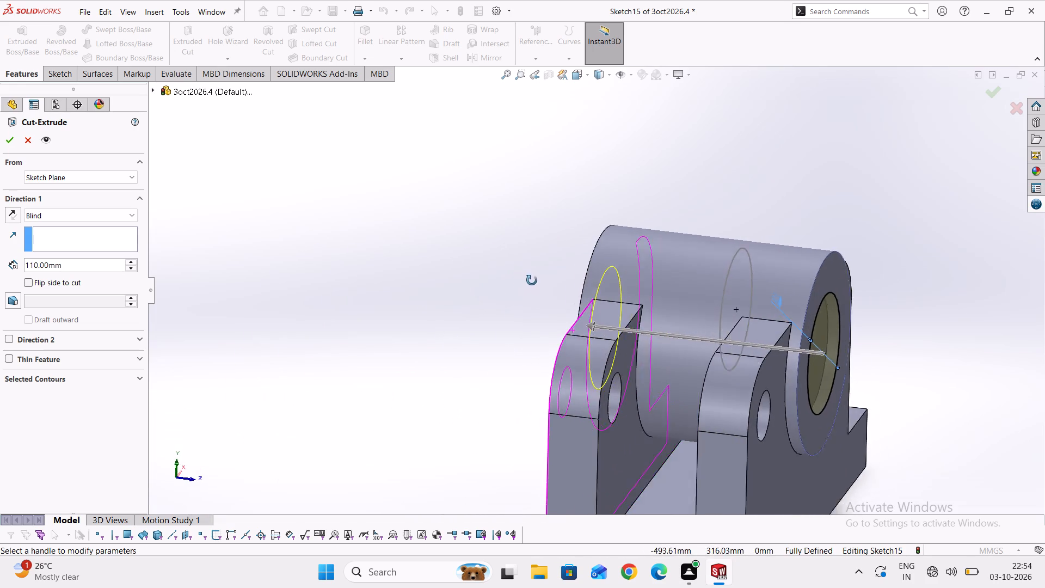
middle_click_drag(532, 280, 544, 285)
scroll(549, 286, "up", 3)
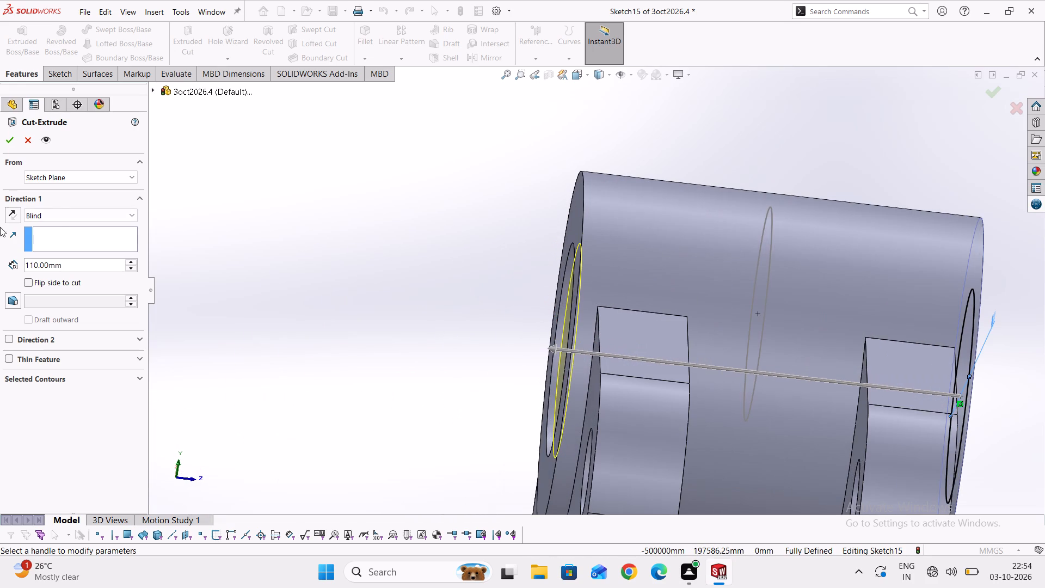
left_click(131, 263)
scroll(222, 244, "down", 3)
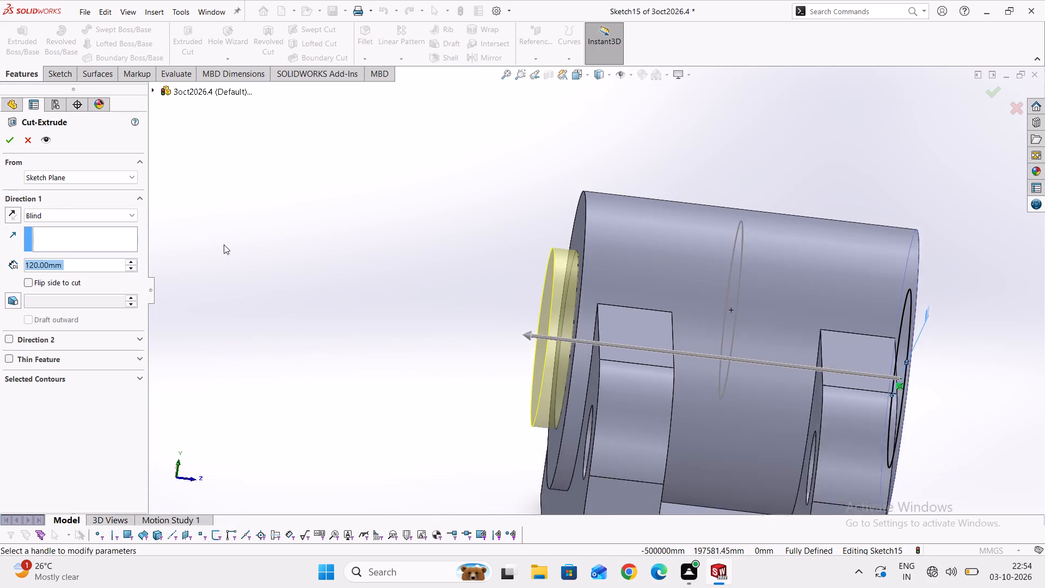
scroll(224, 244, "down", 1)
left_click(11, 142)
Examine the bore through the bearing boss and clear the selection.
scroll(238, 265, "down", 5)
middle_click_drag(563, 335, 439, 327)
scroll(696, 320, "up", 2)
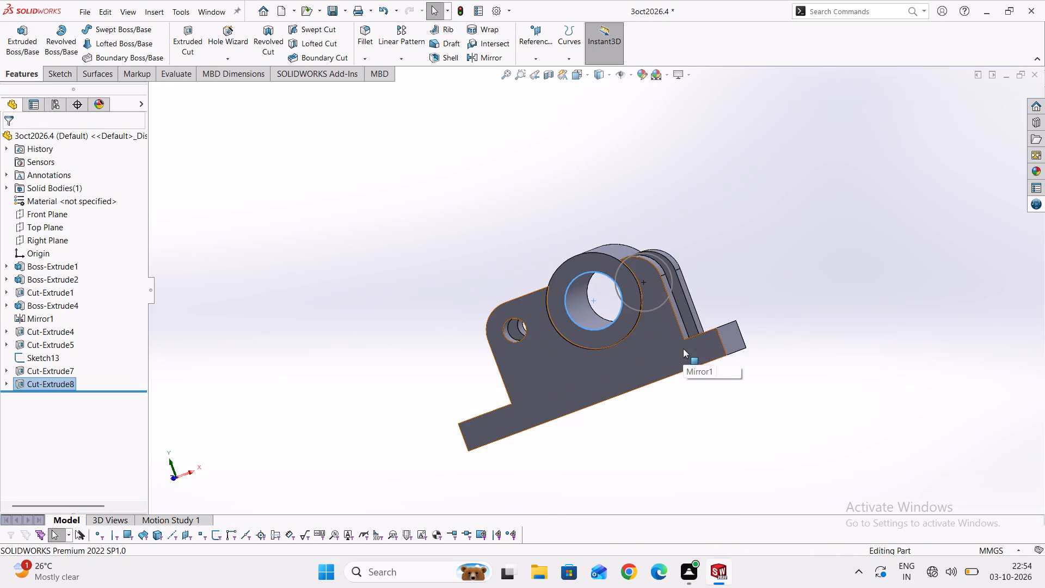
scroll(683, 348, "up", 2)
scroll(683, 348, "down", 2)
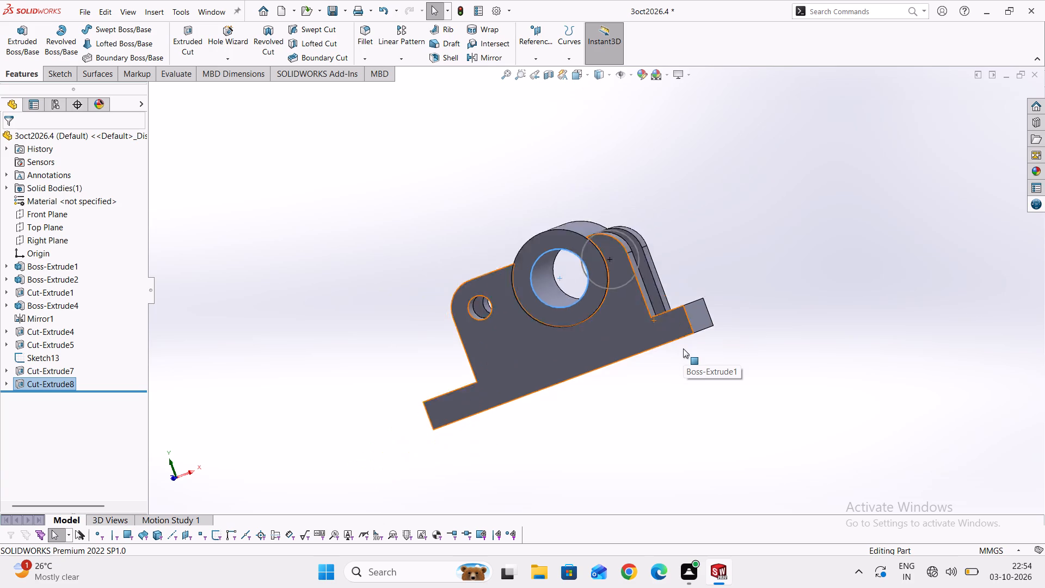
scroll(683, 348, "down", 5)
scroll(575, 297, "up", 7)
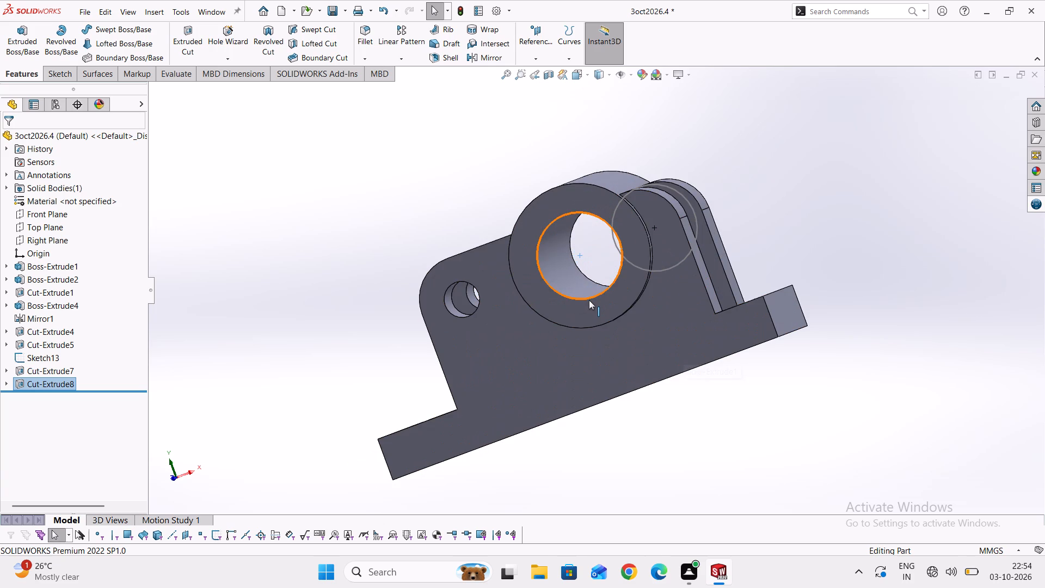
key("Escape")
key("Escape")
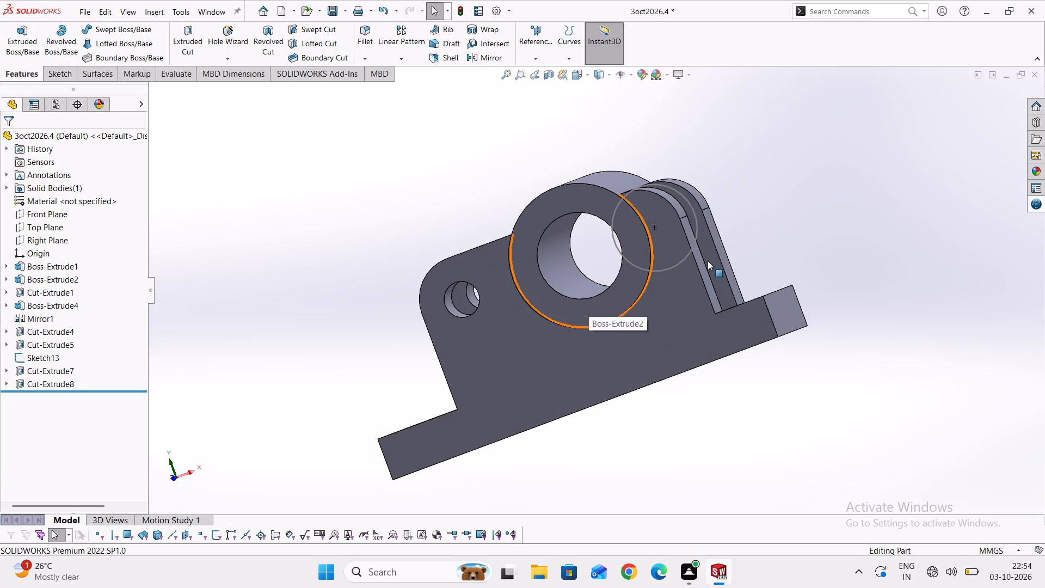
Hide the leftover circle sketch, Sketch13, near the bearing boss.
scroll(738, 228, "down", 3)
scroll(689, 314, "down", 3)
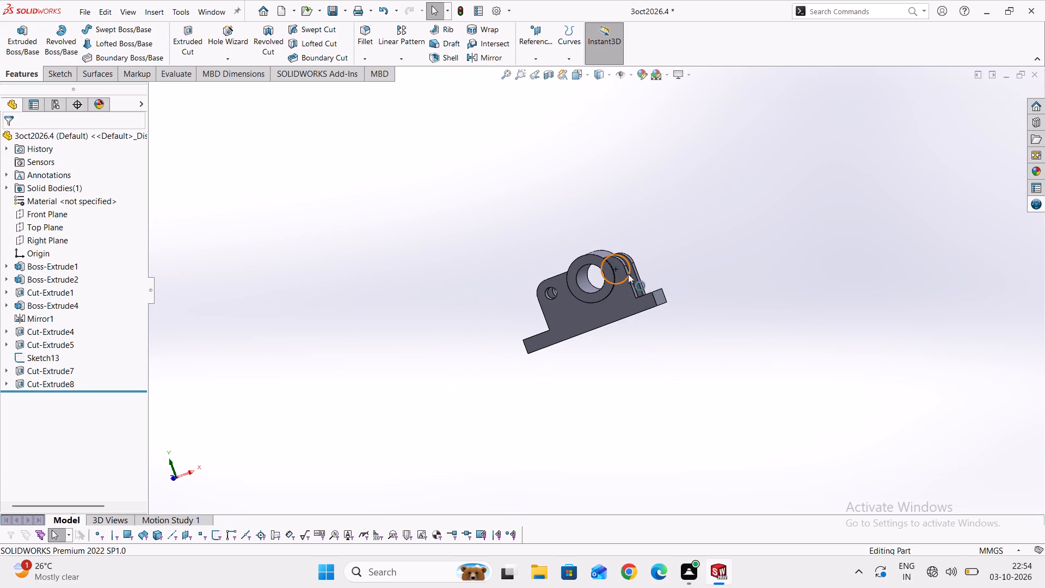
right_click(628, 273)
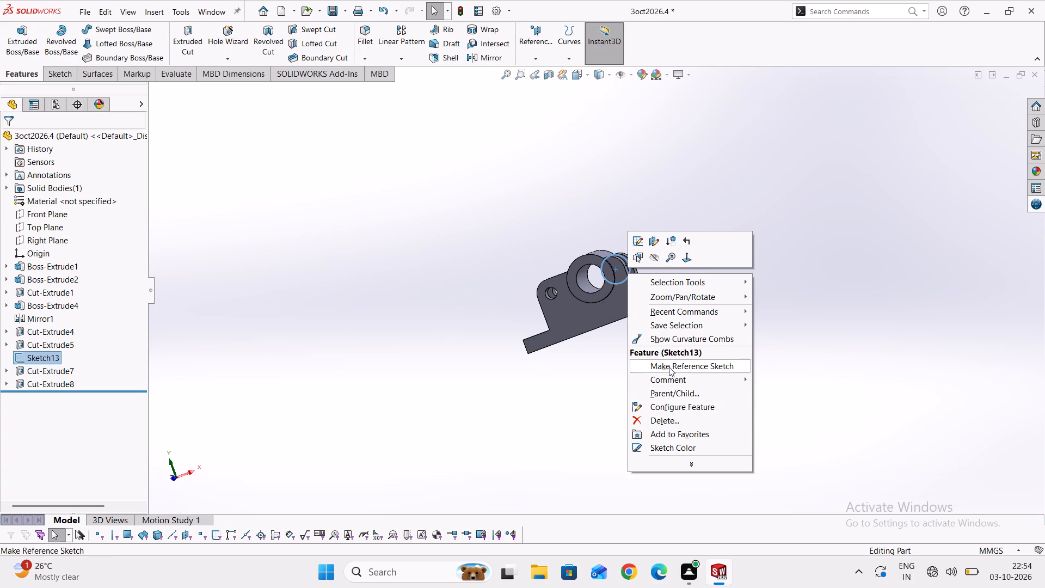
left_click(657, 255)
Examine the finished bracket from several sides, including the bore, rounded plate corners and base holes.
scroll(619, 276, "up", 3)
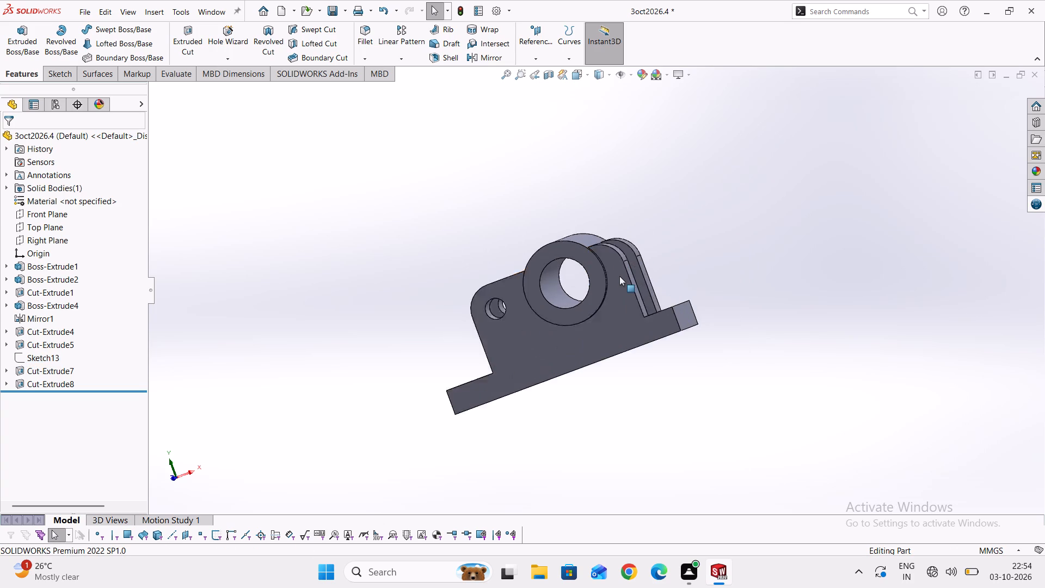
scroll(619, 276, "up", 5)
scroll(629, 285, "down", 4)
middle_click_drag(727, 251, 693, 347)
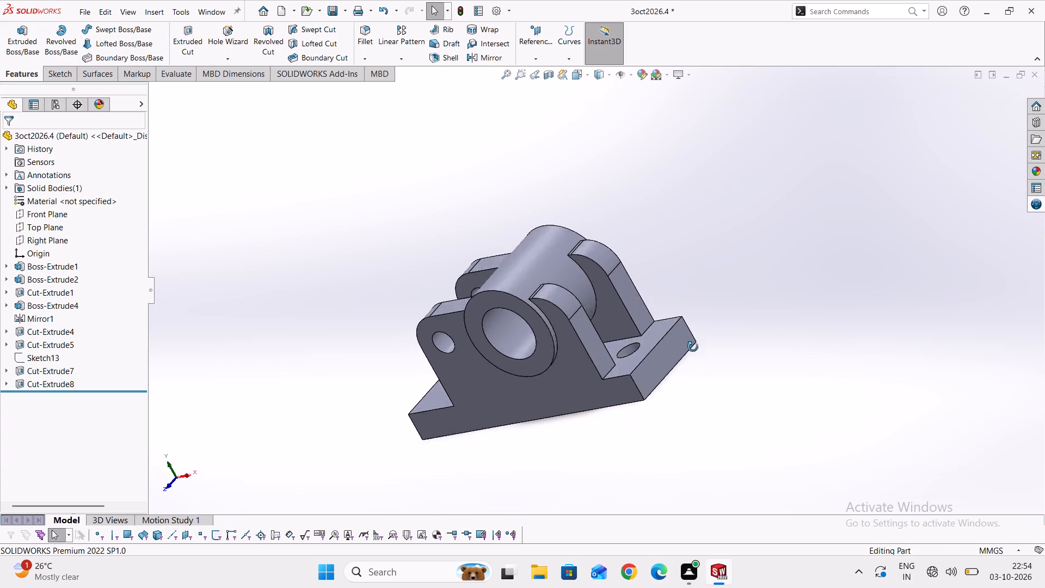
middle_click_drag(693, 347, 520, 437)
middle_click_drag(762, 389, 615, 369)
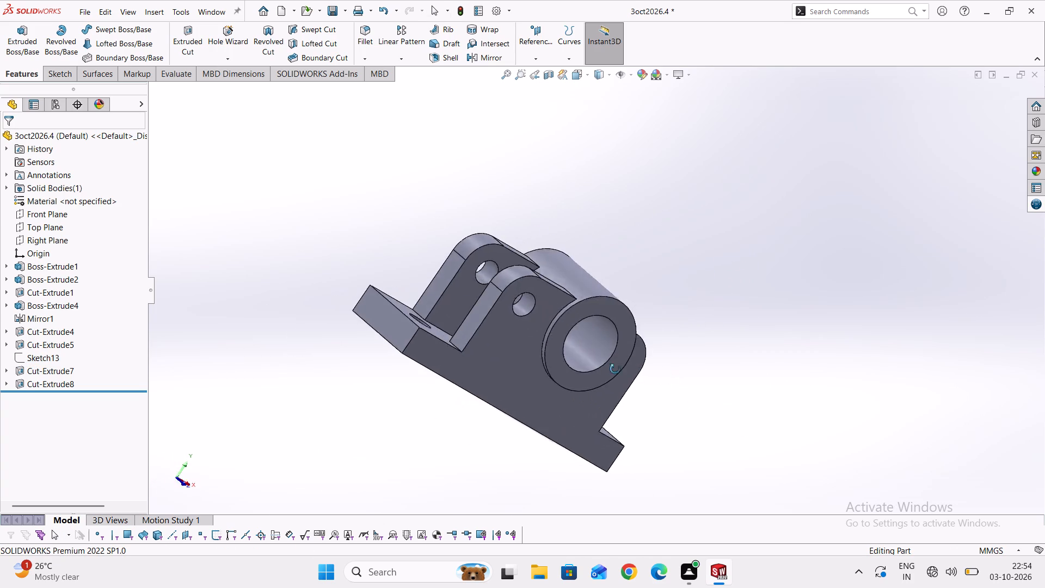
middle_click_drag(615, 369, 536, 288)
middle_click_drag(691, 375, 730, 349)
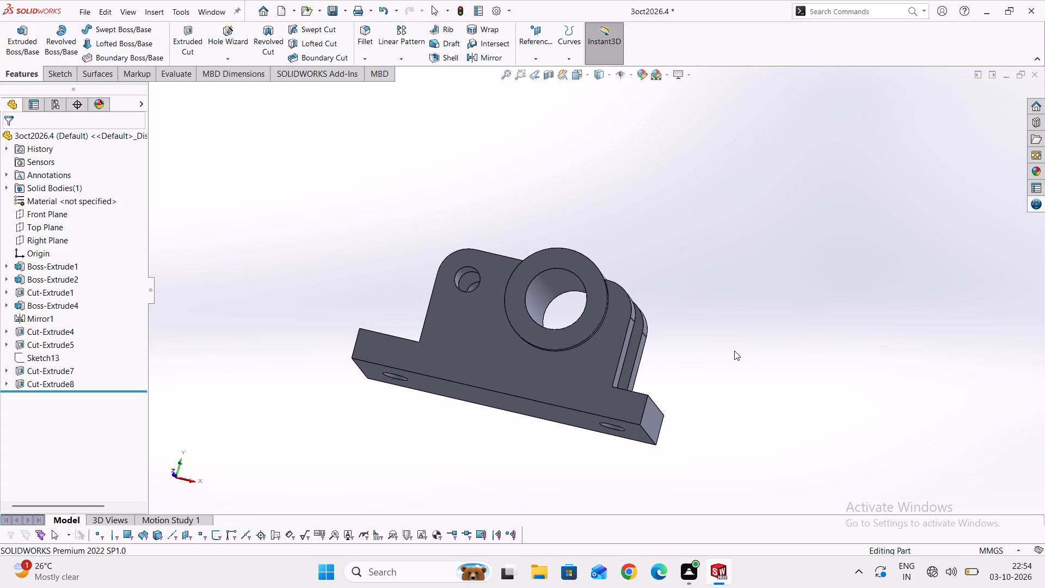
Save the bracket part 3oct2026.4 and close its document.
key("ctrl+s")
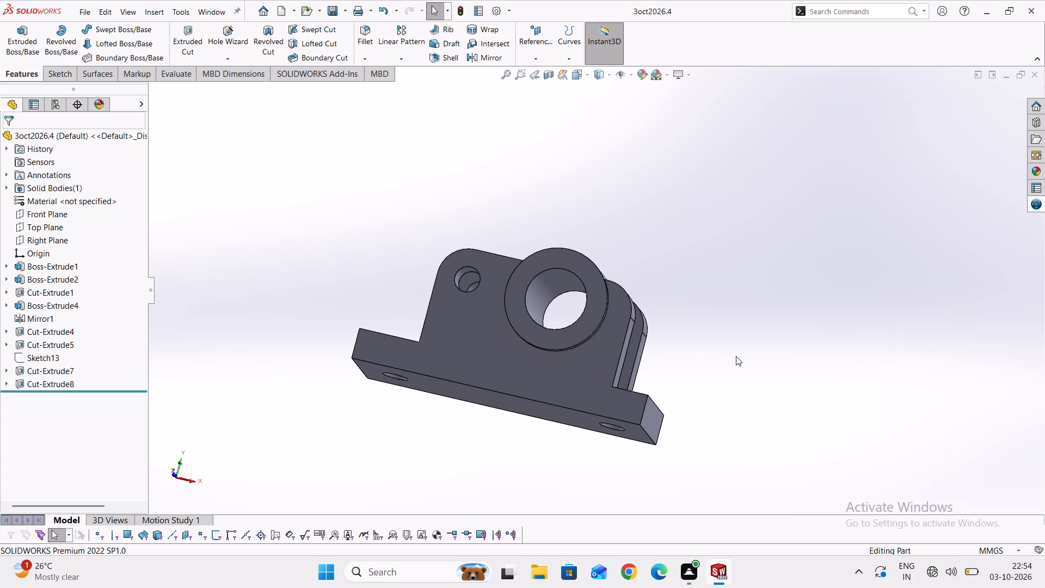
key("ctrl+s")
left_click(1037, 73)
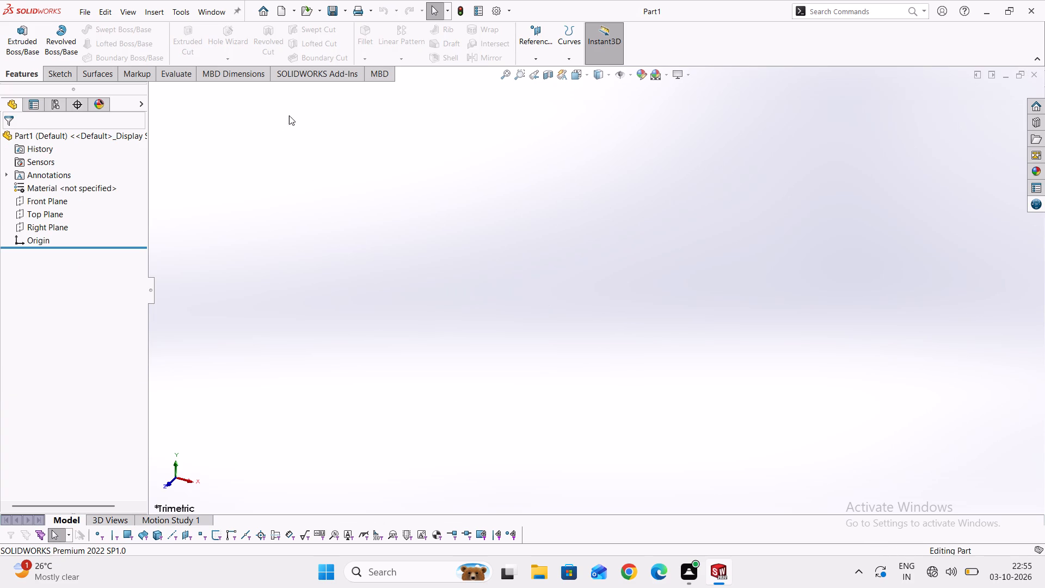
Create a new, empty part document.
left_click(297, 8)
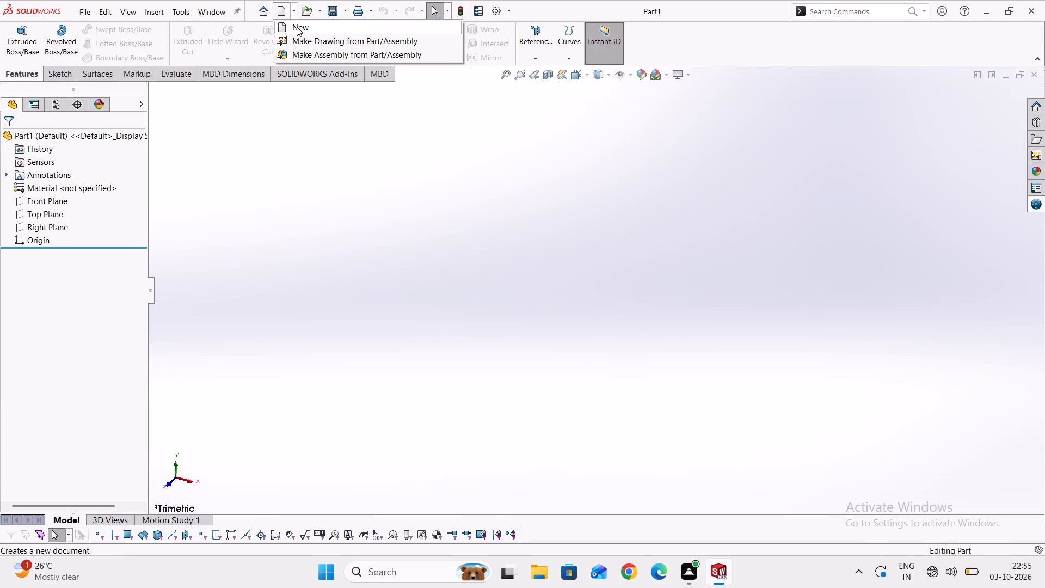
left_click(297, 27)
left_click(434, 431)
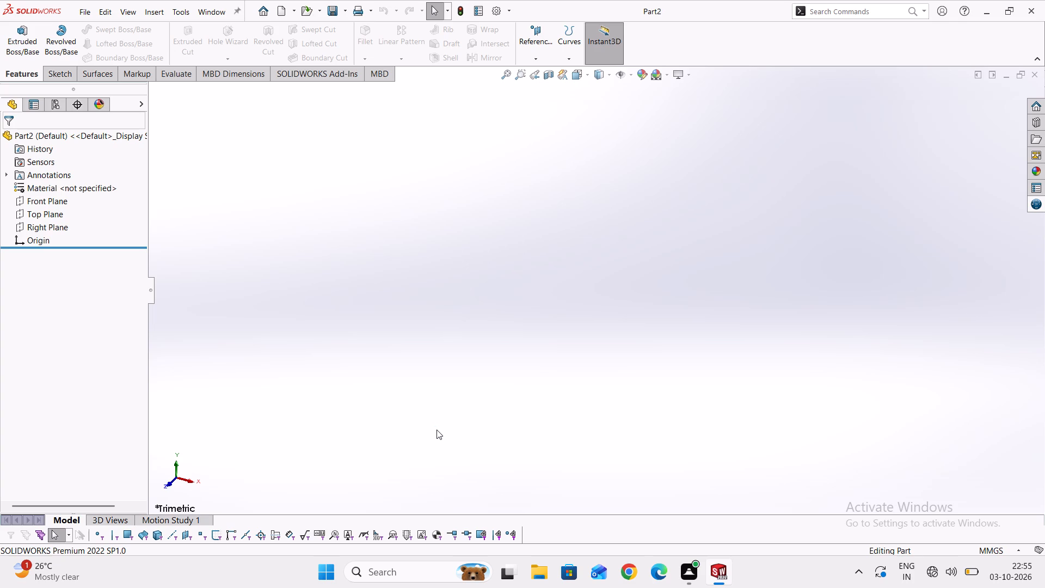
Start a sketch on the Front Plane and draw a horizontal centerline about 135 mm long through the origin.
left_click(73, 80)
left_click(110, 32)
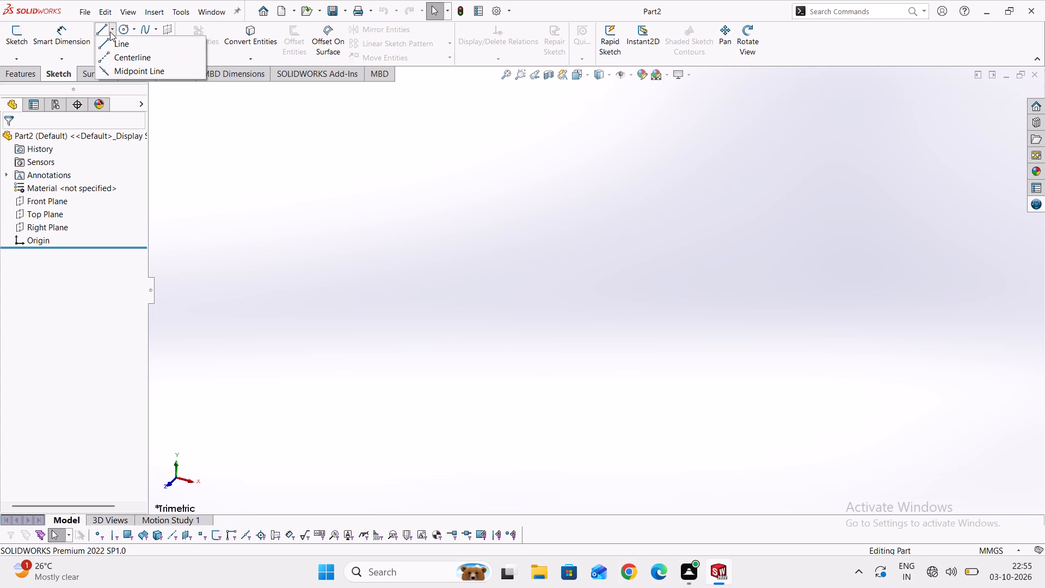
left_click(116, 57)
left_click(457, 192)
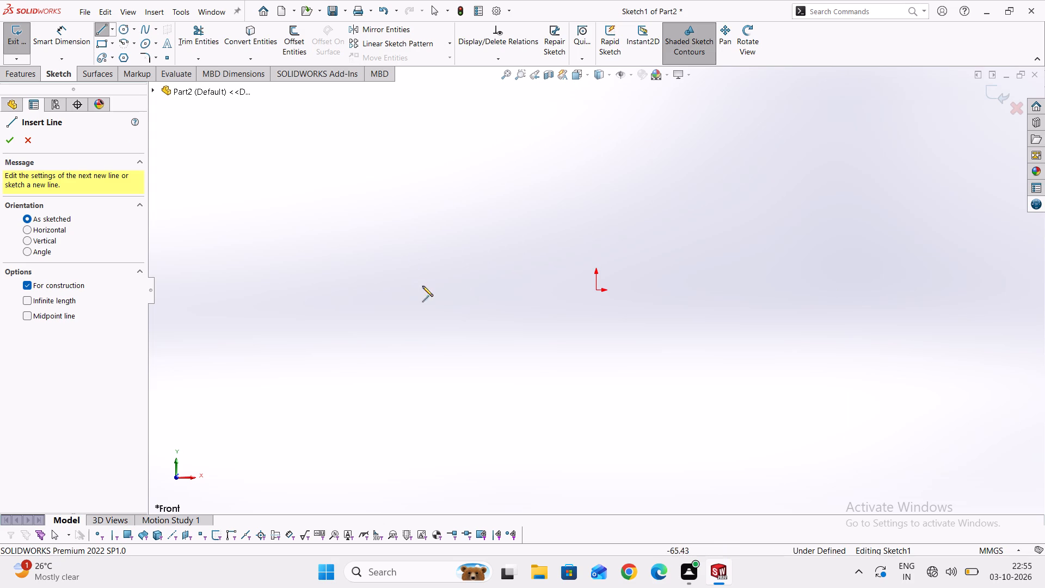
left_click(798, 293)
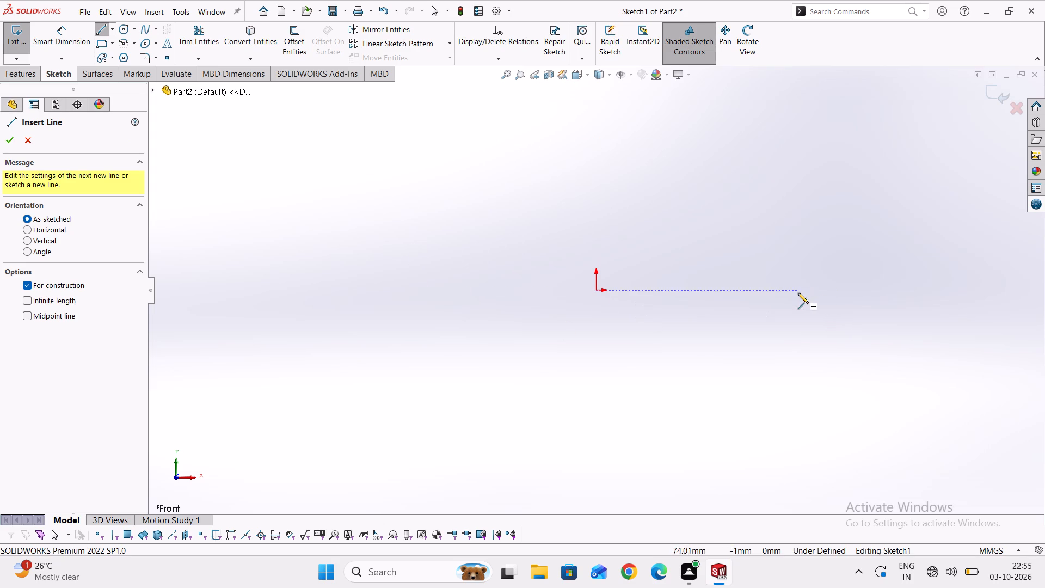
left_click(430, 291)
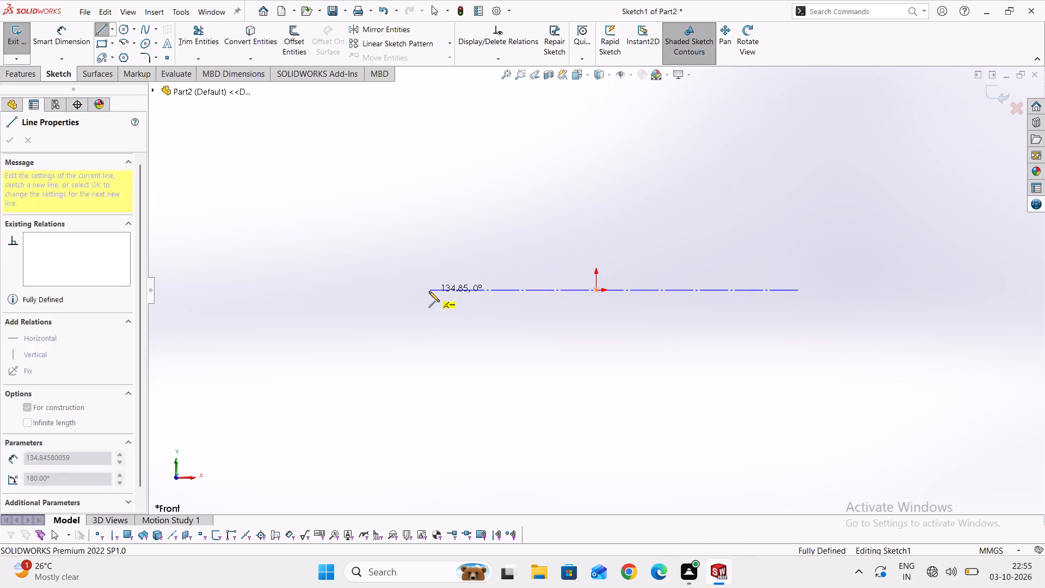
key("Escape")
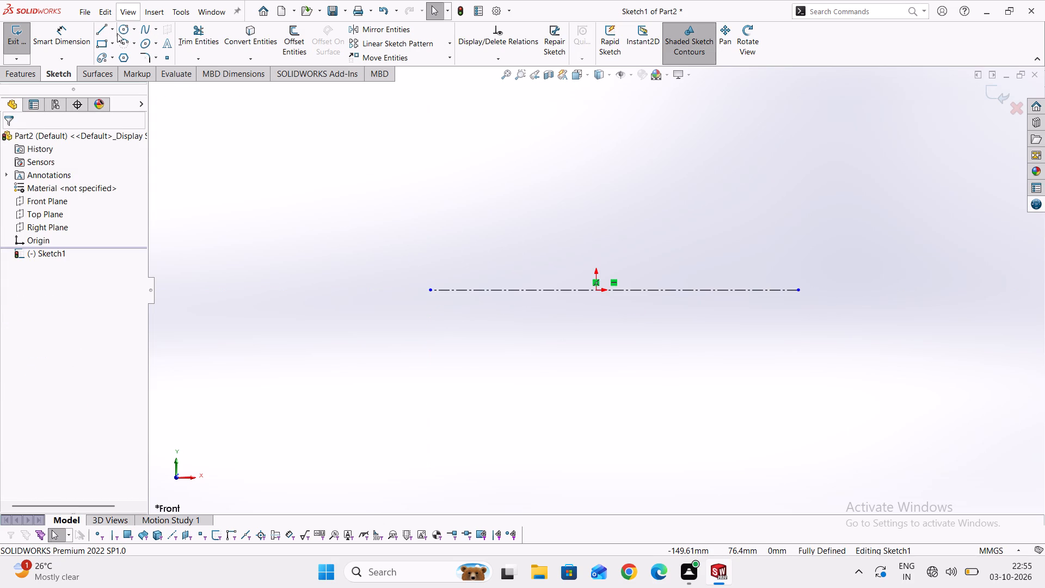
Draw a vertical centerline through the origin, extending above and below the horizontal centerline.
left_click(117, 33)
left_click(114, 32)
left_click(129, 56)
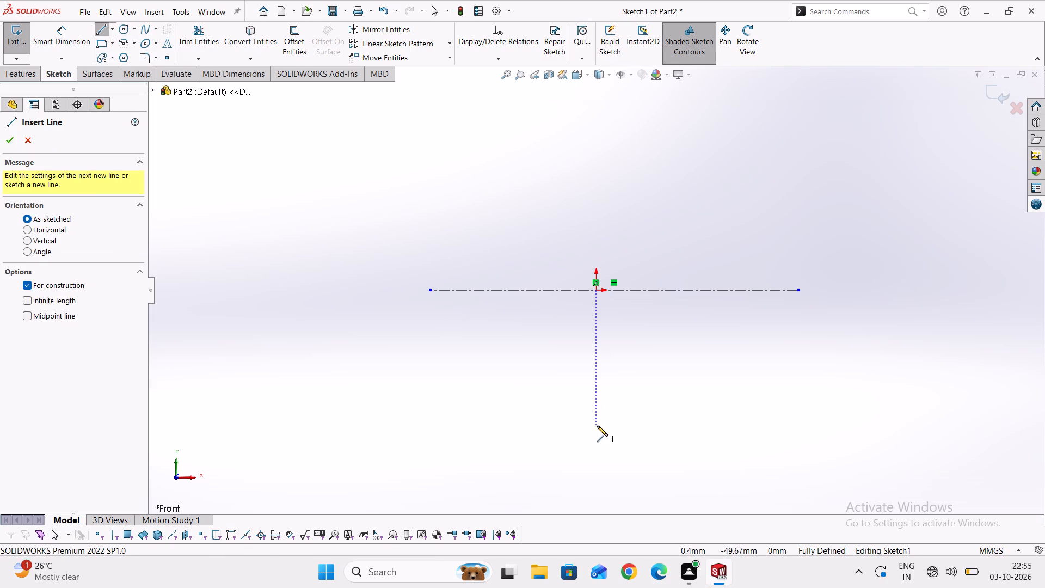
left_click_drag(597, 426, 598, 410)
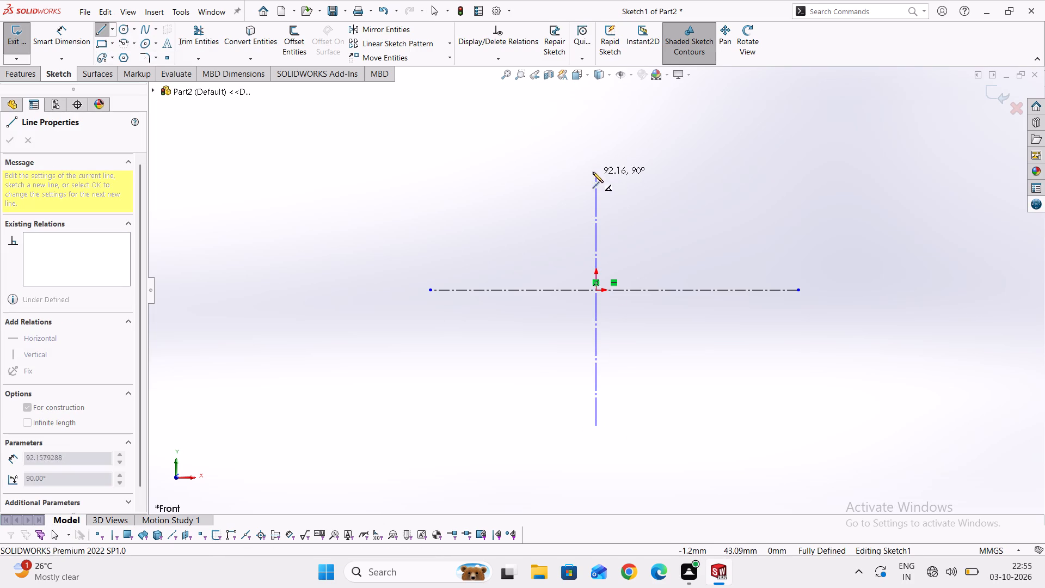
left_click(595, 124)
key("Escape")
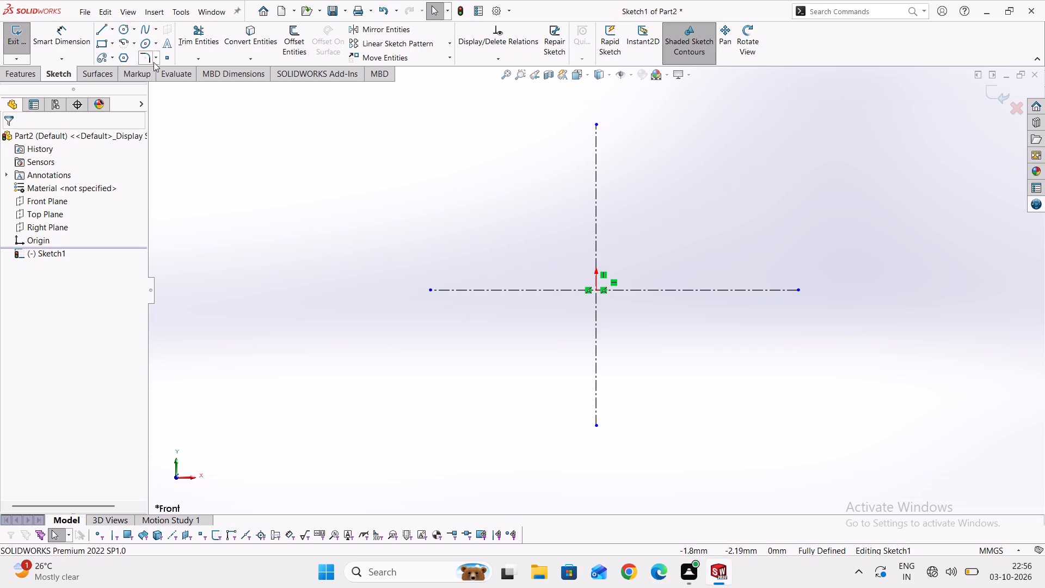
Draw a vertical line upward from the horizontal centerline, just left of the vertical centerline, and dimension its length to 84 mm.
left_click(104, 30)
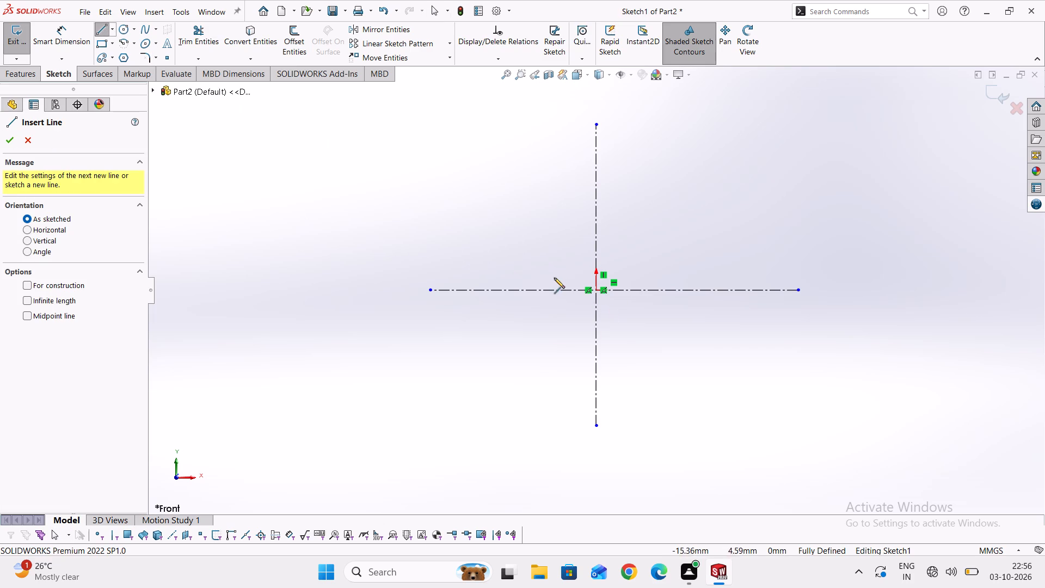
left_click(561, 290)
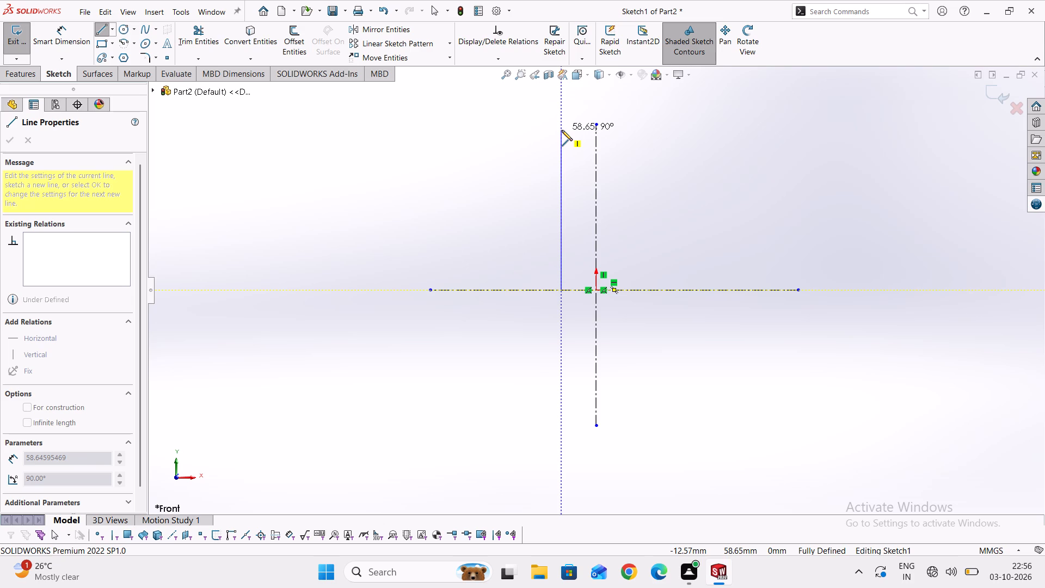
left_click(562, 126)
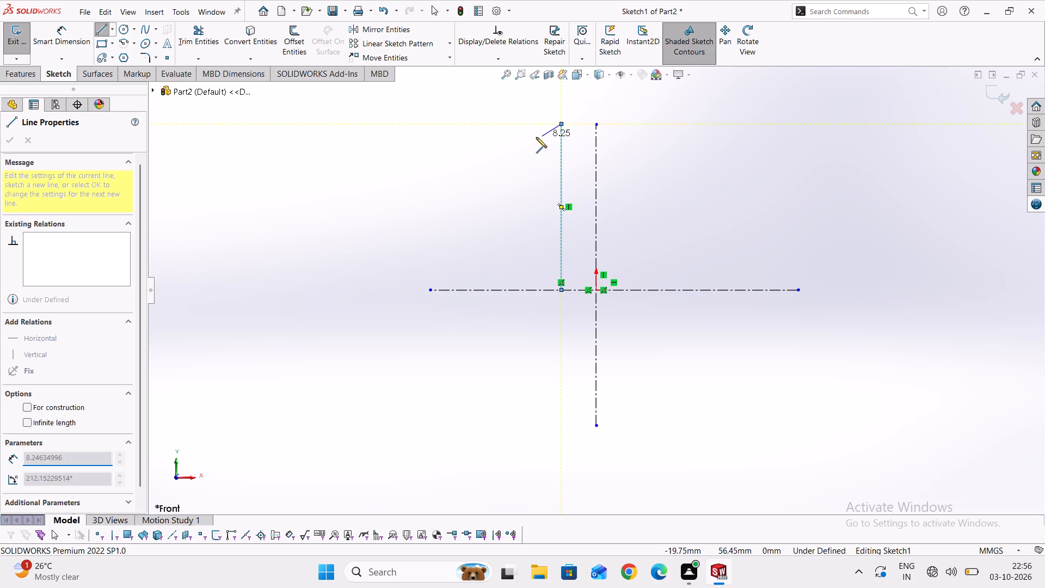
key("Escape")
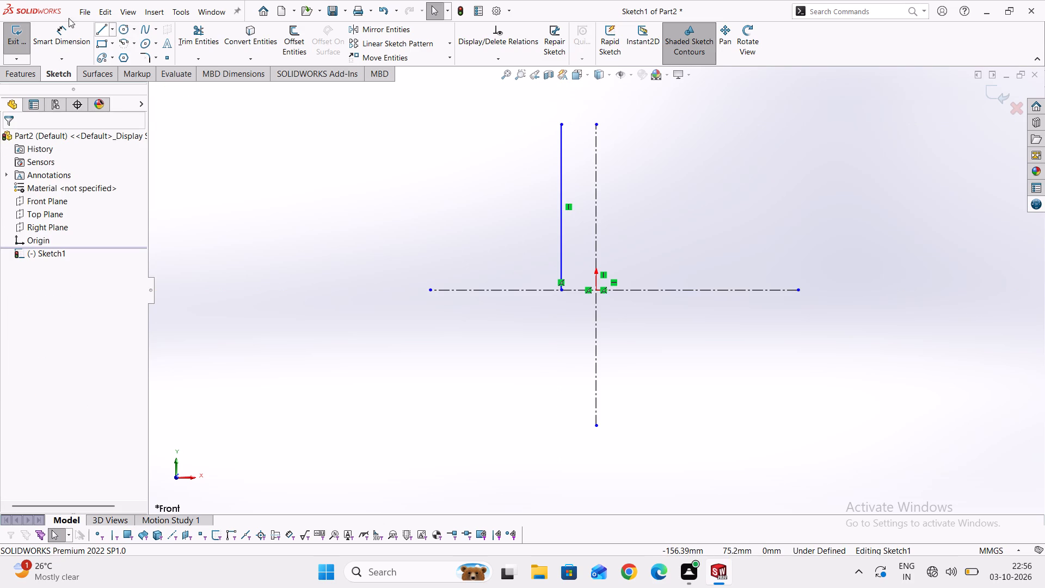
left_click(72, 38)
left_click(561, 244)
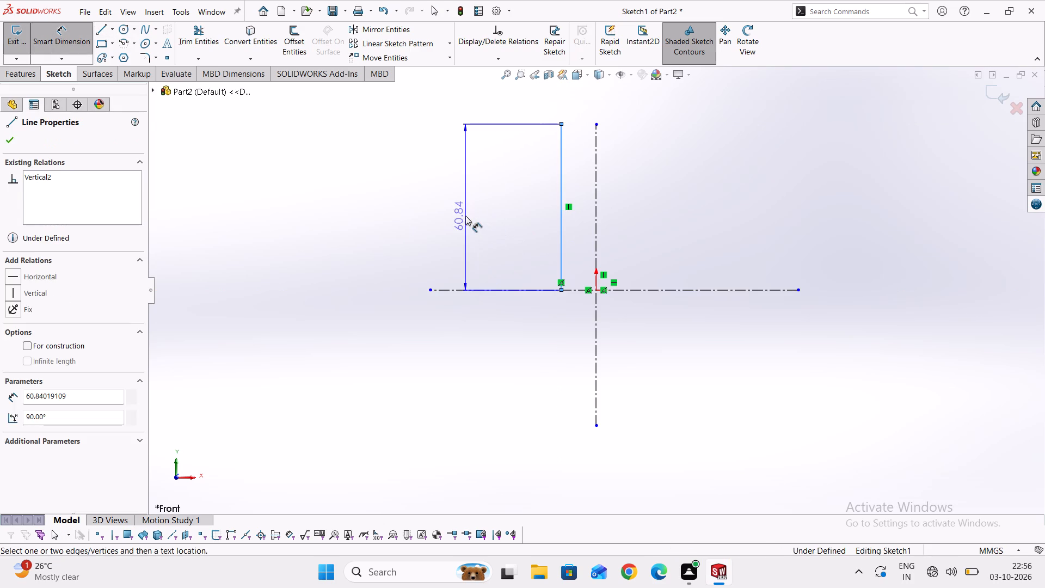
left_click(465, 216)
type("84")
key("Return")
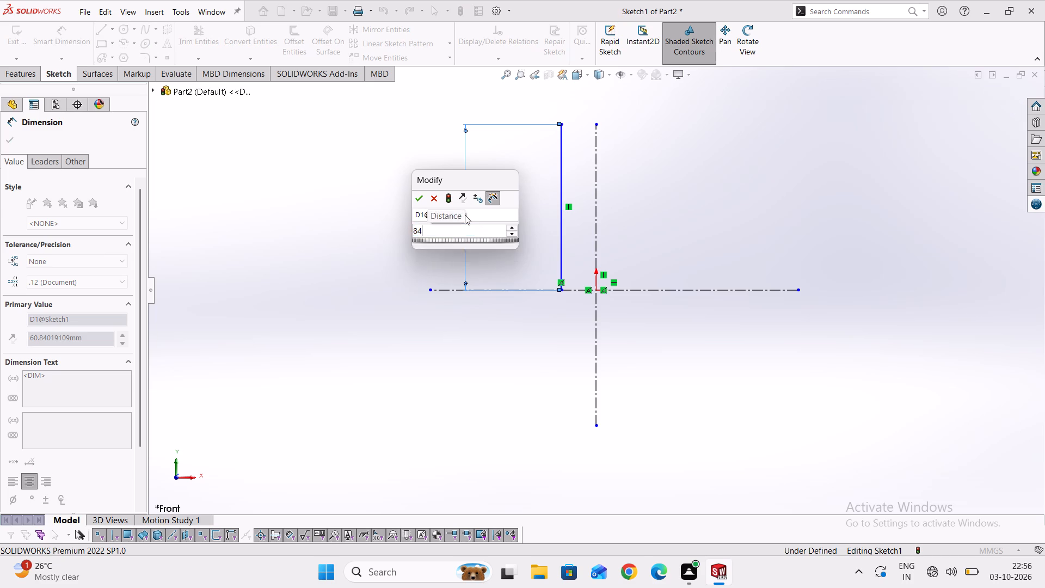
Dimension the distance between the 84 mm line and the vertical centerline to 16 mm.
left_click(597, 242)
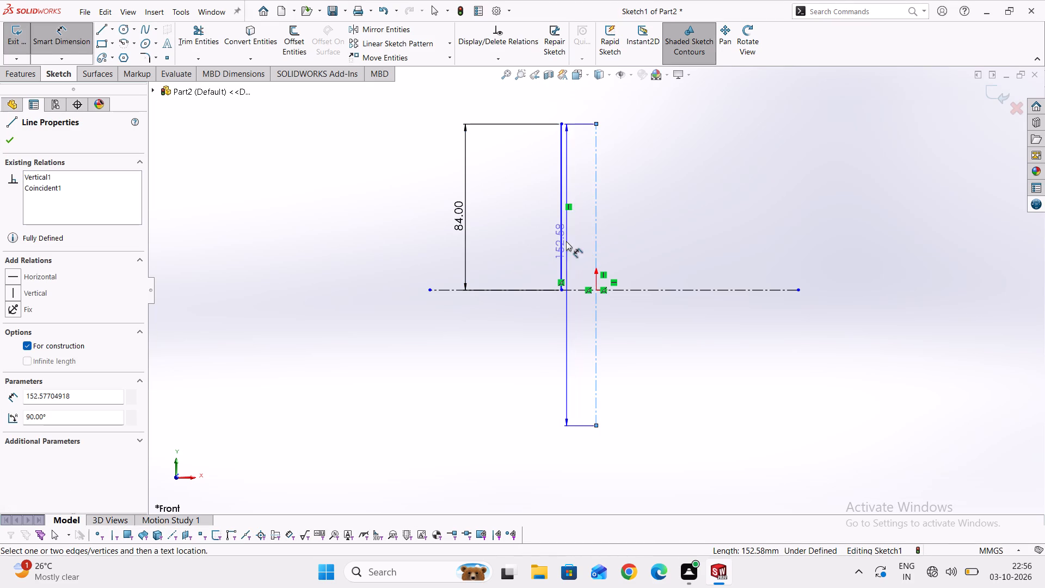
left_click(561, 242)
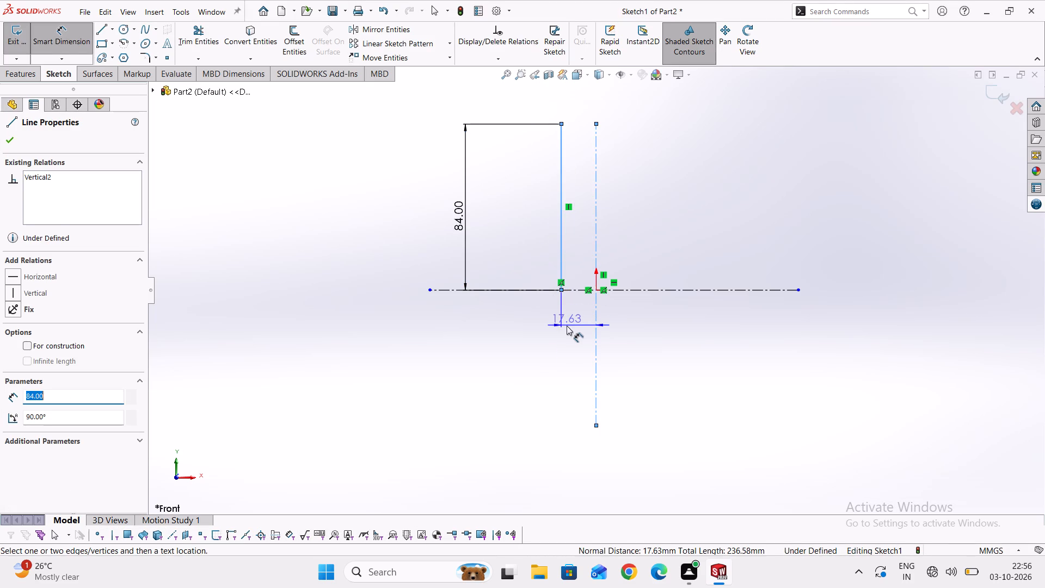
left_click(567, 326)
key("1")
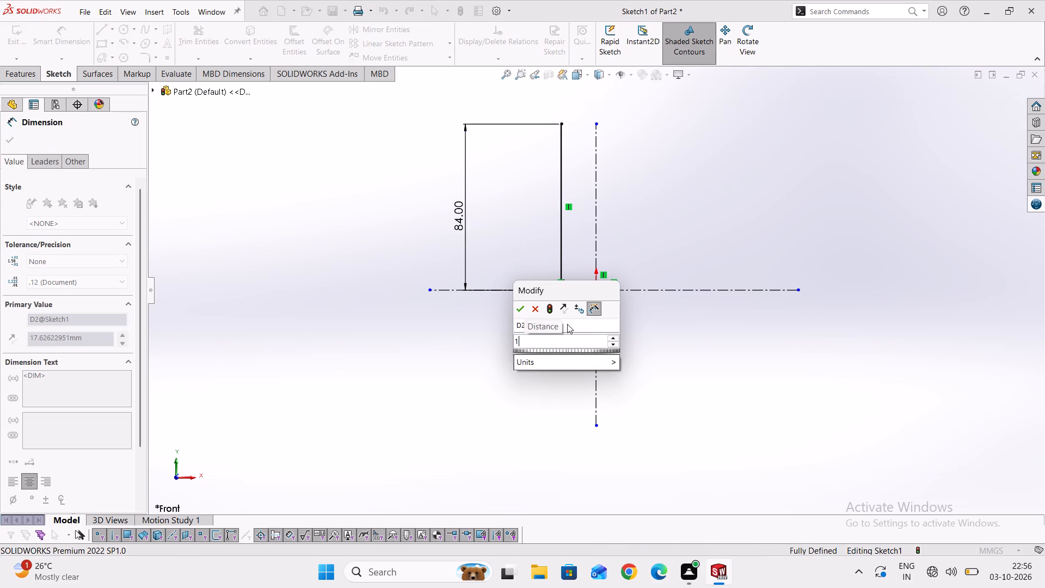
key("6")
key("Return")
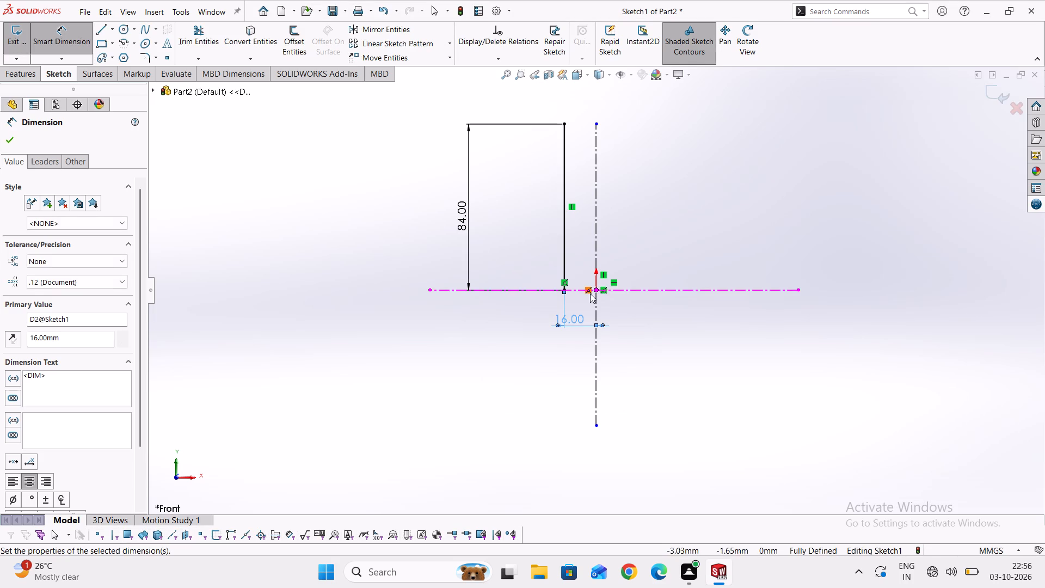
Draw a horizontal line leftward from the lower end of the 84 mm line and dimension its length to 52 mm.
left_click(103, 33)
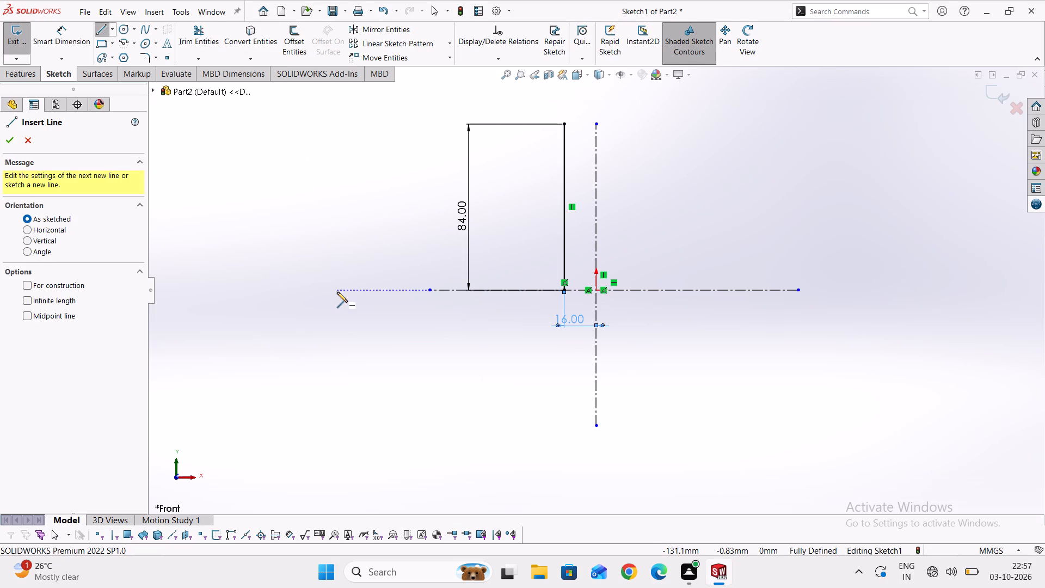
left_click(566, 291)
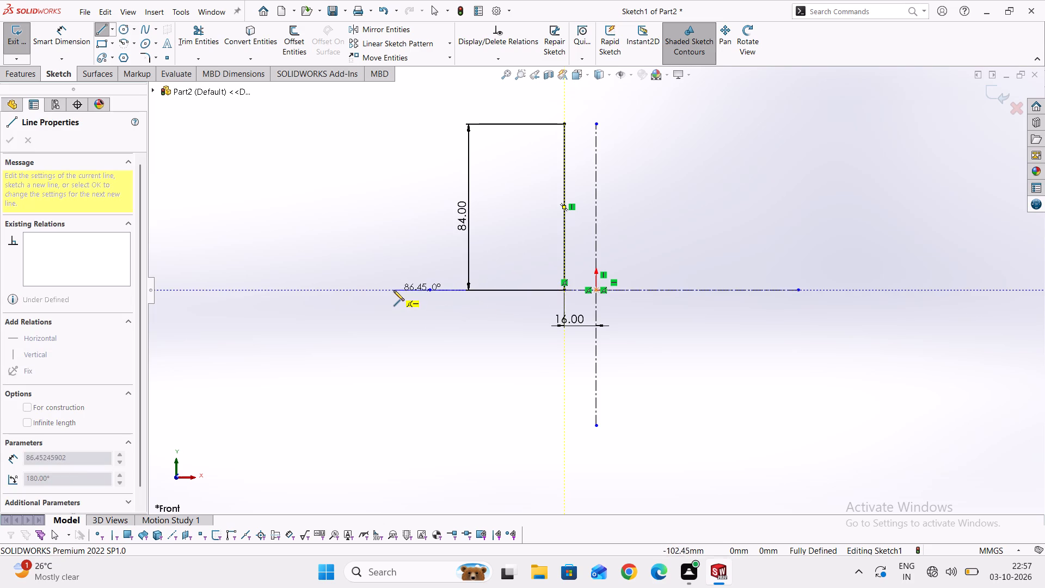
left_click(388, 290)
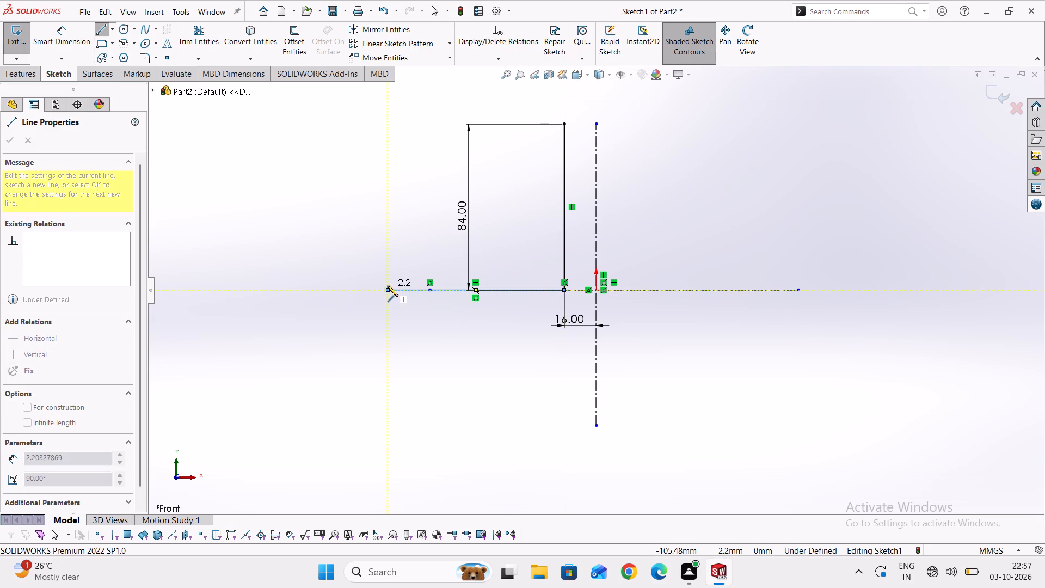
key("Escape")
left_click(71, 34)
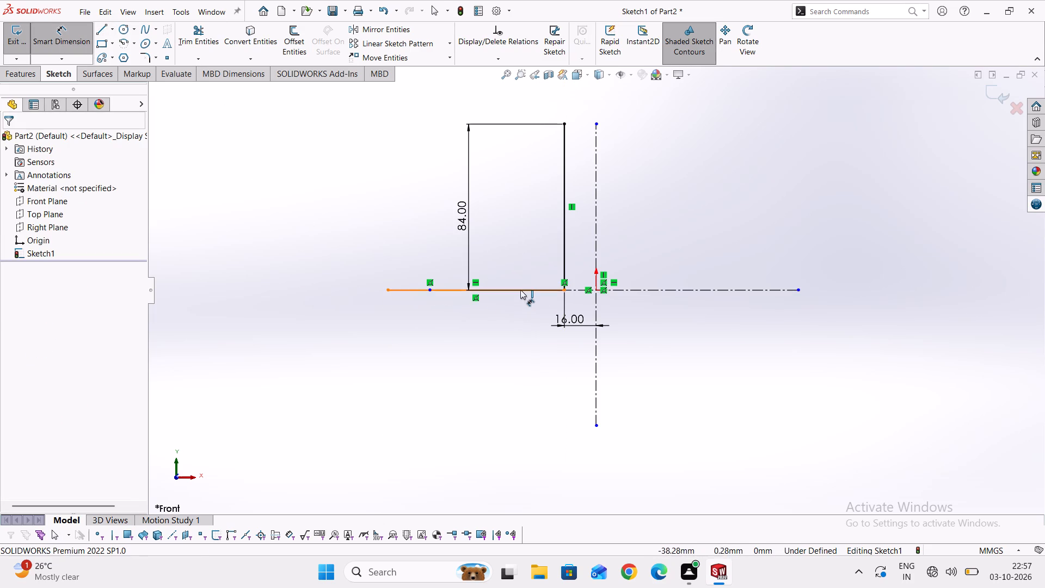
left_click(520, 290)
left_click(502, 347)
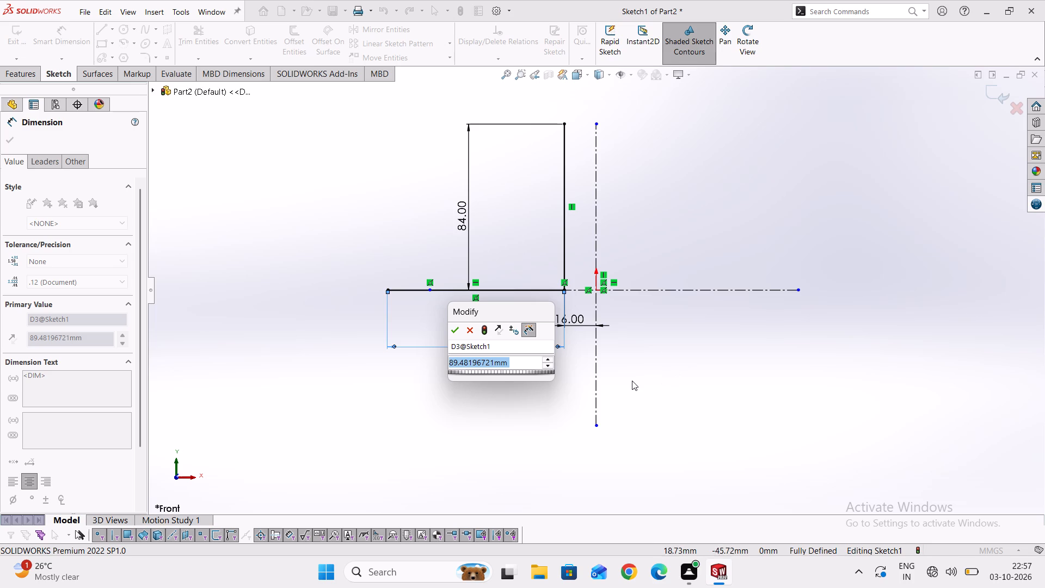
type("52")
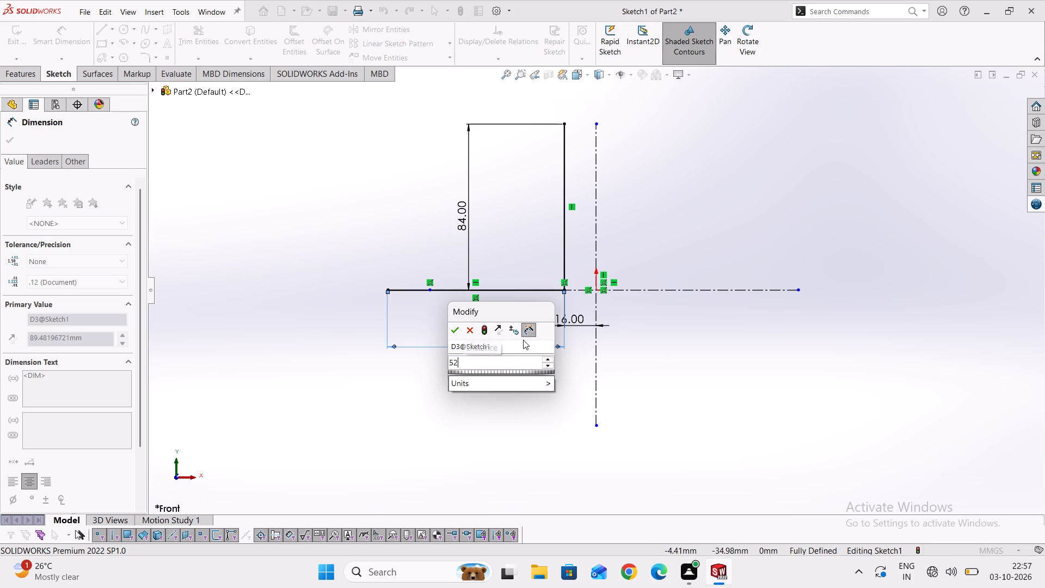
key("Return")
Draw a vertical line upward from the left end of the 52 mm line and dimension its length to 56 mm.
scroll(562, 298, "up", 3)
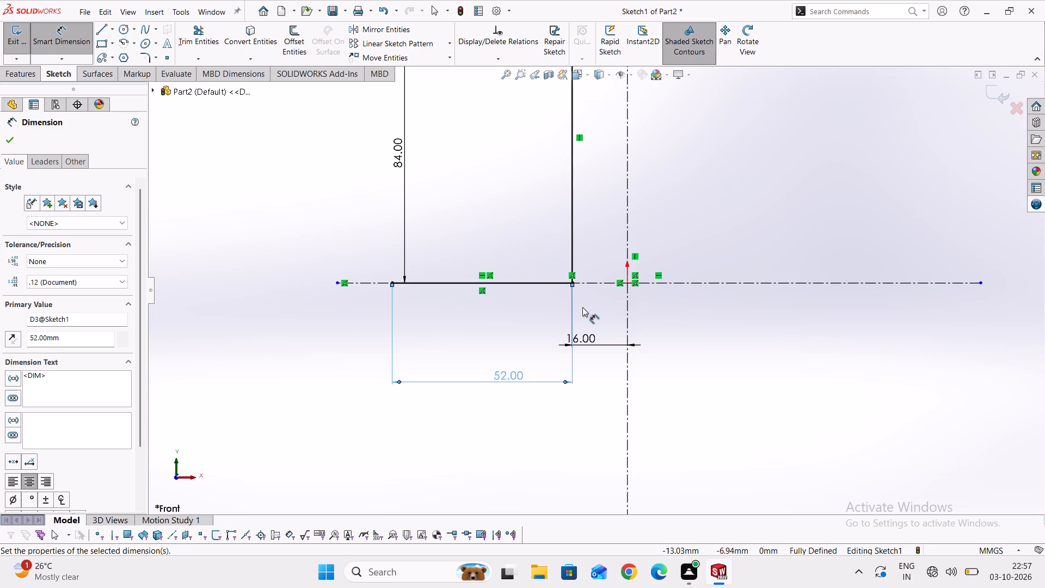
scroll(575, 289, "down", 2)
scroll(591, 222, "down", 2)
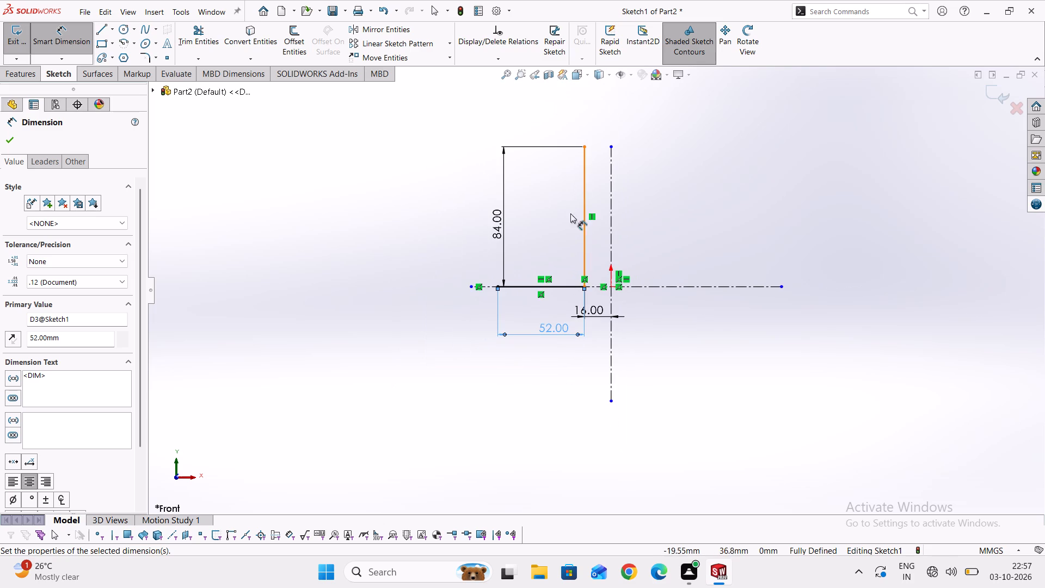
left_click(106, 32)
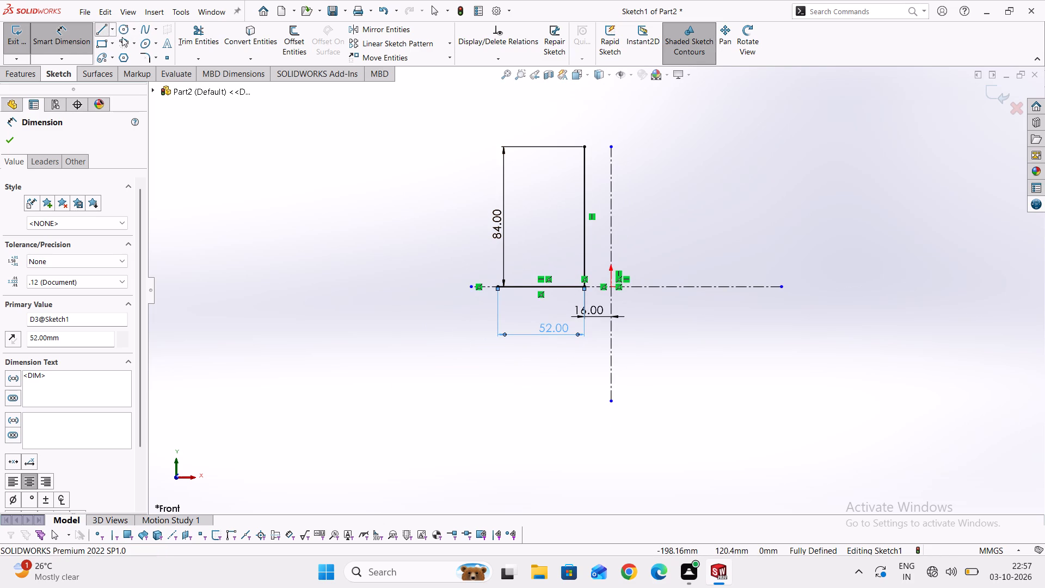
left_click(497, 287)
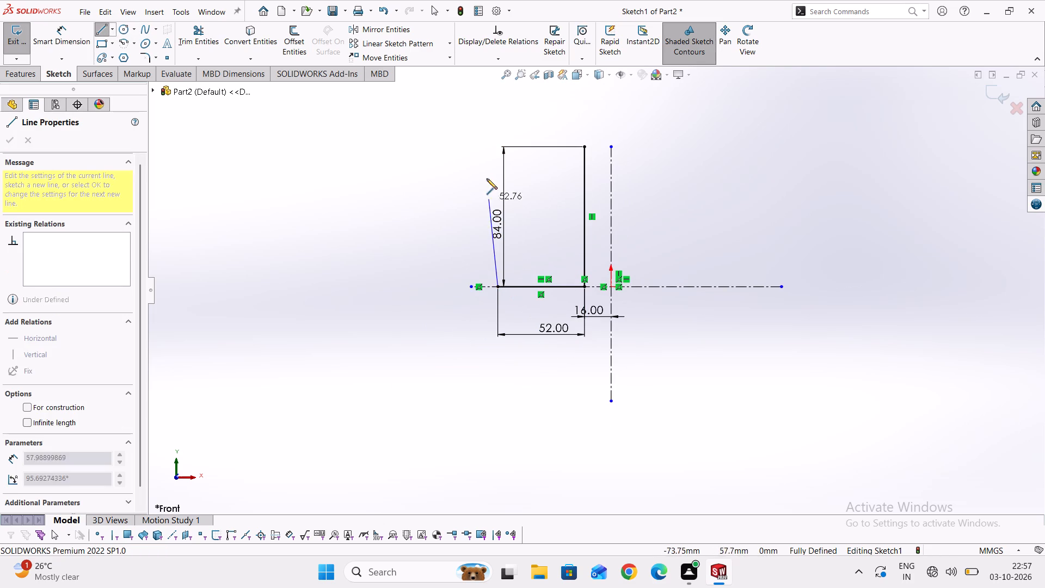
left_click(499, 137)
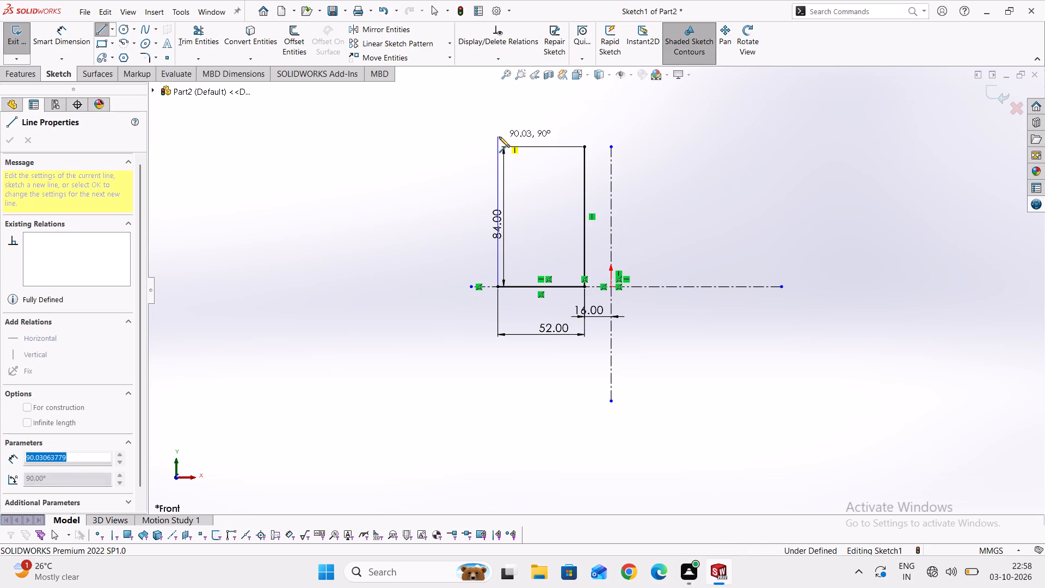
key("Escape")
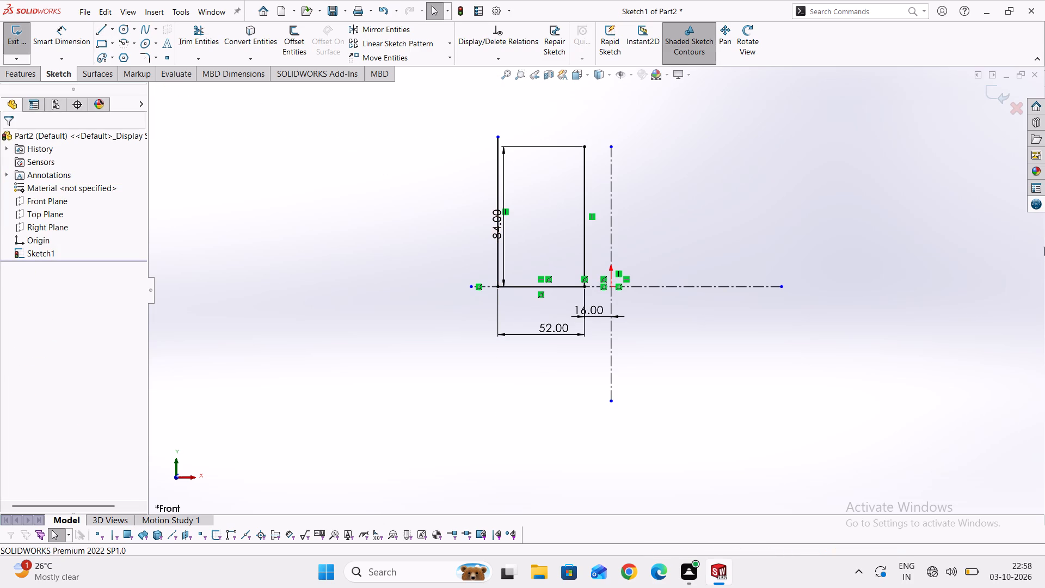
left_click(59, 44)
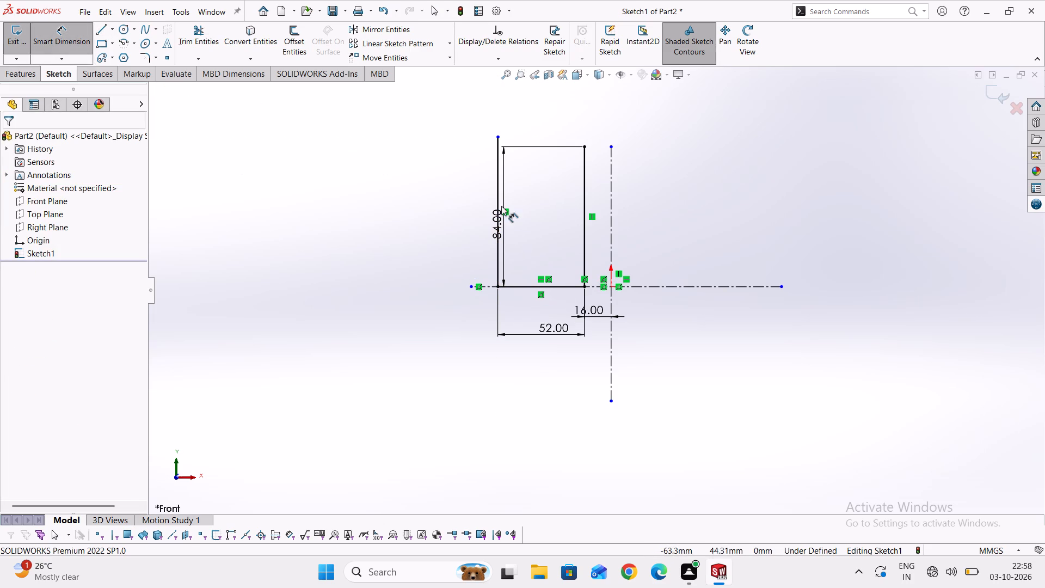
left_click(499, 192)
left_click(426, 201)
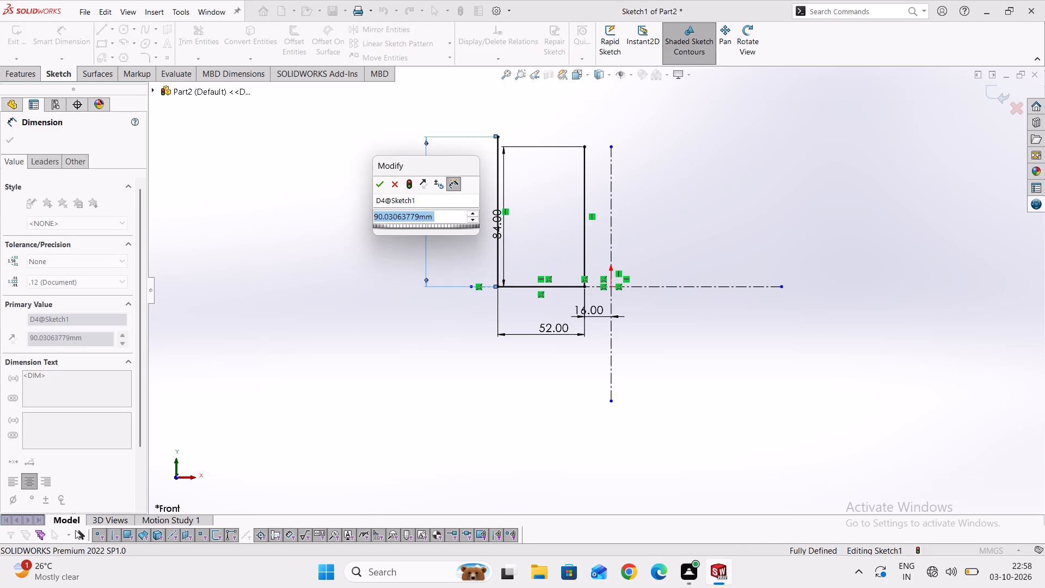
type("56")
key("Return")
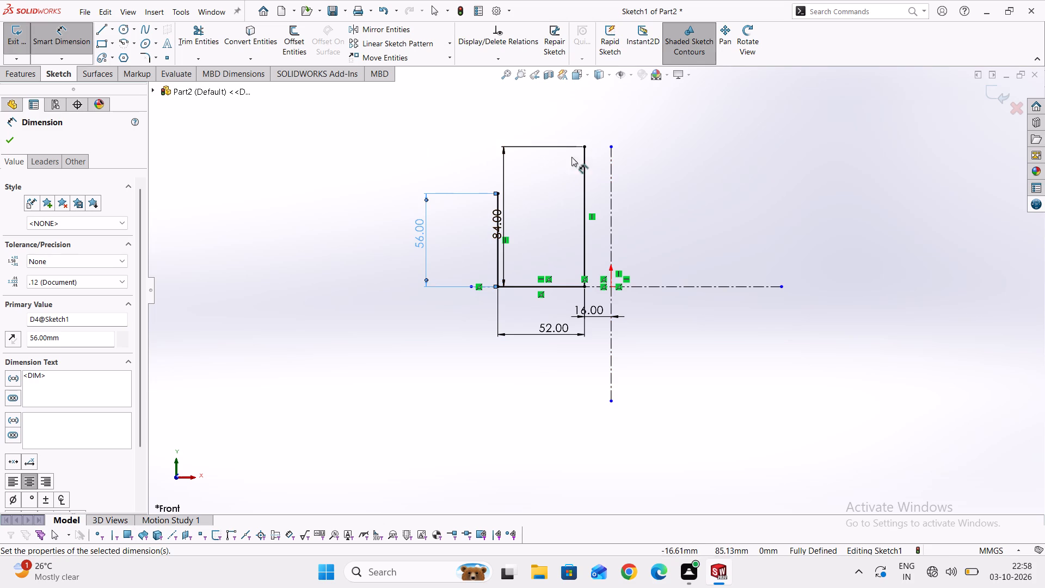
Move the 84 mm dimension farther out, clear of the 56 mm line and its dimension.
left_click_drag(502, 166, 335, 155)
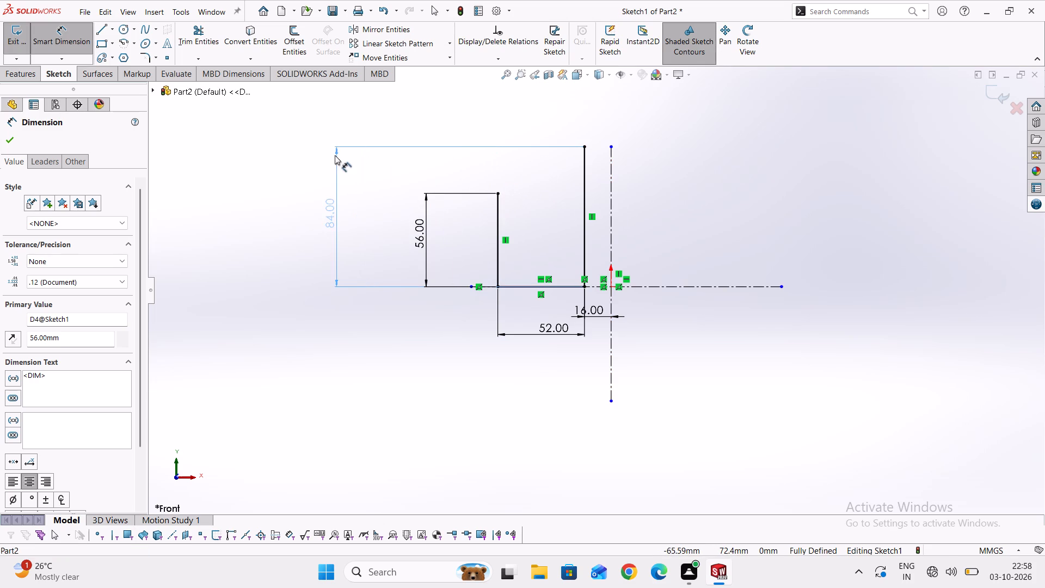
left_click_drag(335, 155, 334, 155)
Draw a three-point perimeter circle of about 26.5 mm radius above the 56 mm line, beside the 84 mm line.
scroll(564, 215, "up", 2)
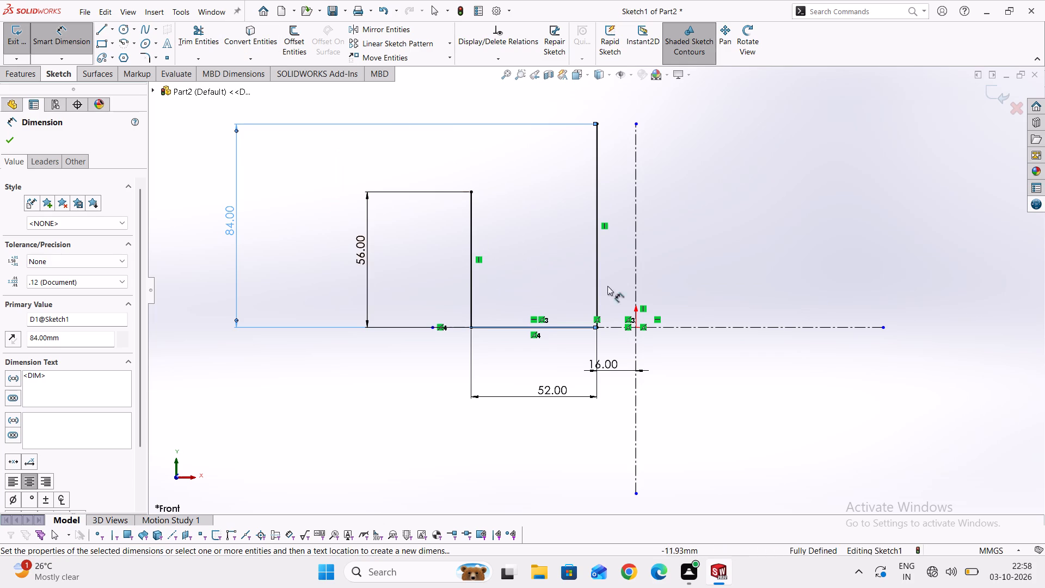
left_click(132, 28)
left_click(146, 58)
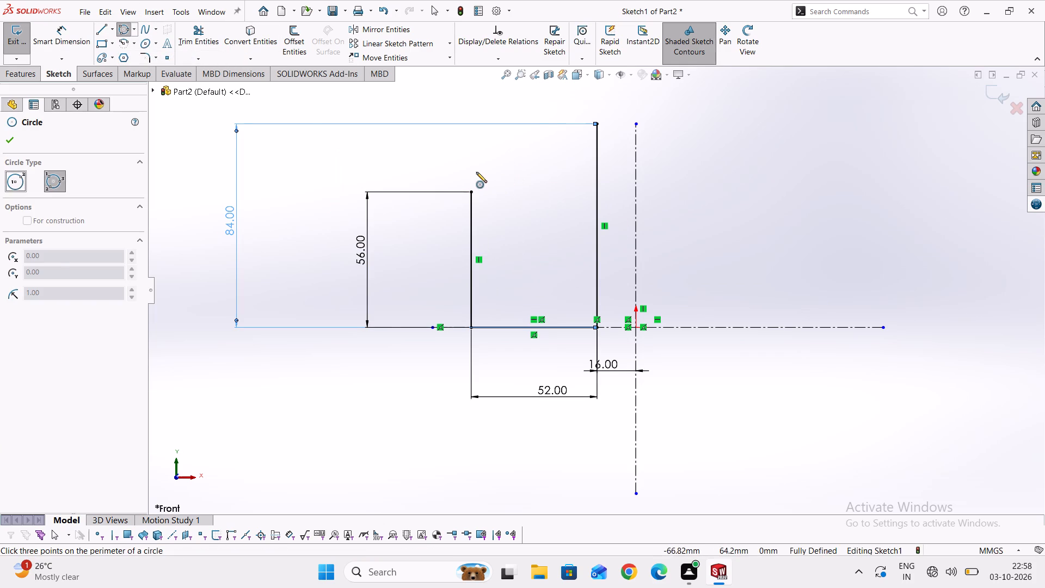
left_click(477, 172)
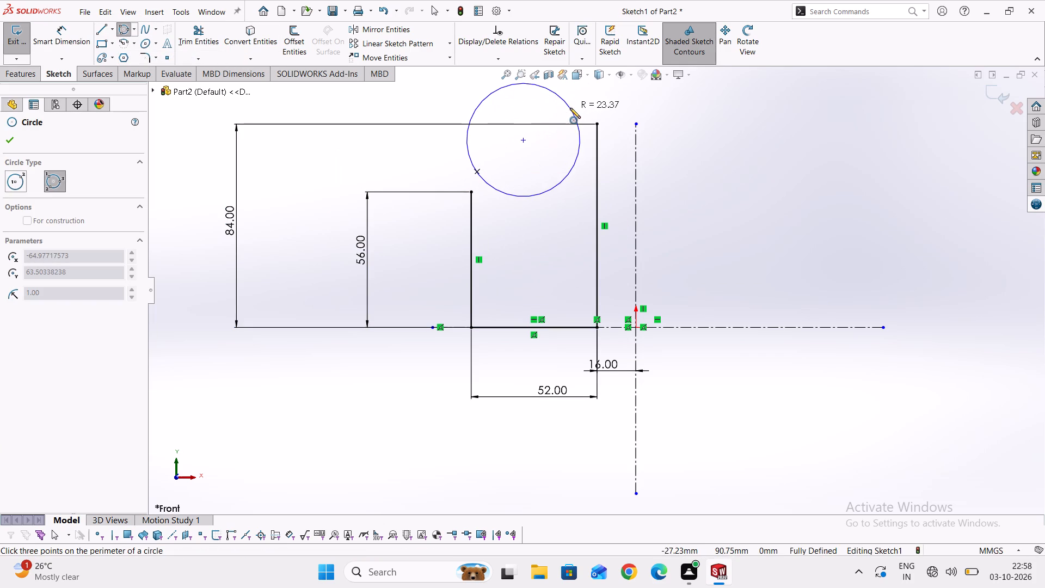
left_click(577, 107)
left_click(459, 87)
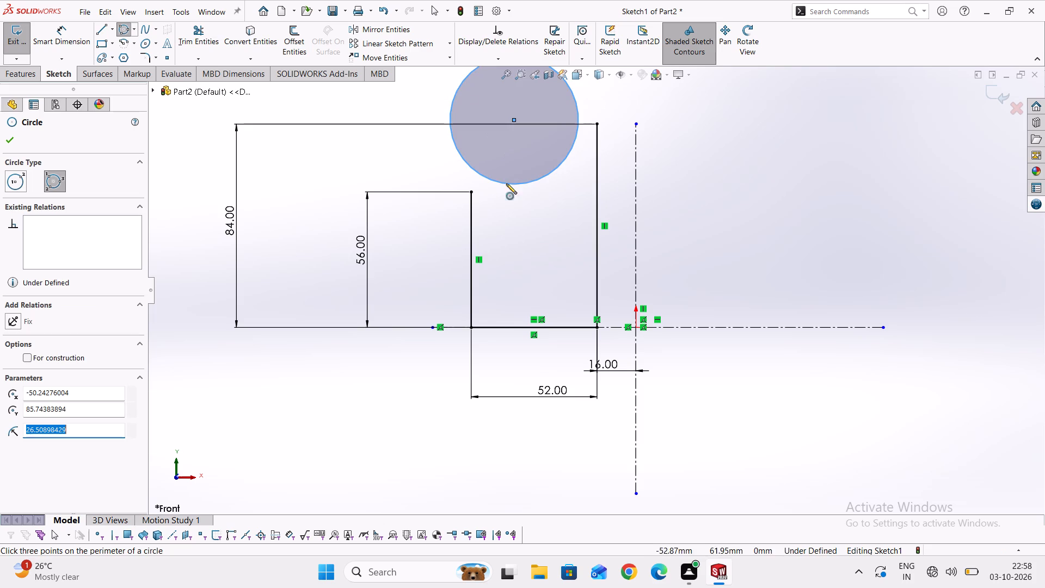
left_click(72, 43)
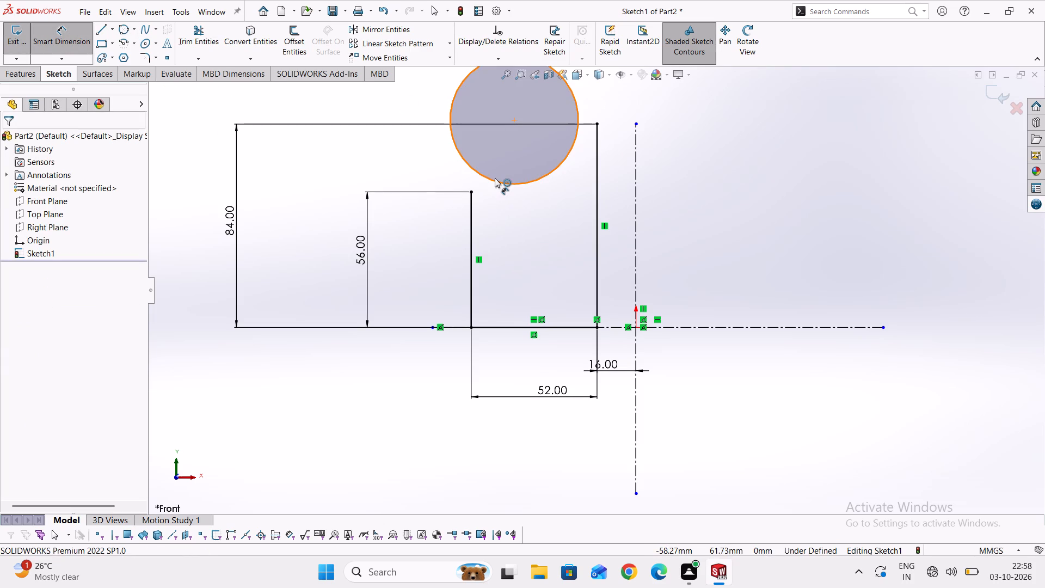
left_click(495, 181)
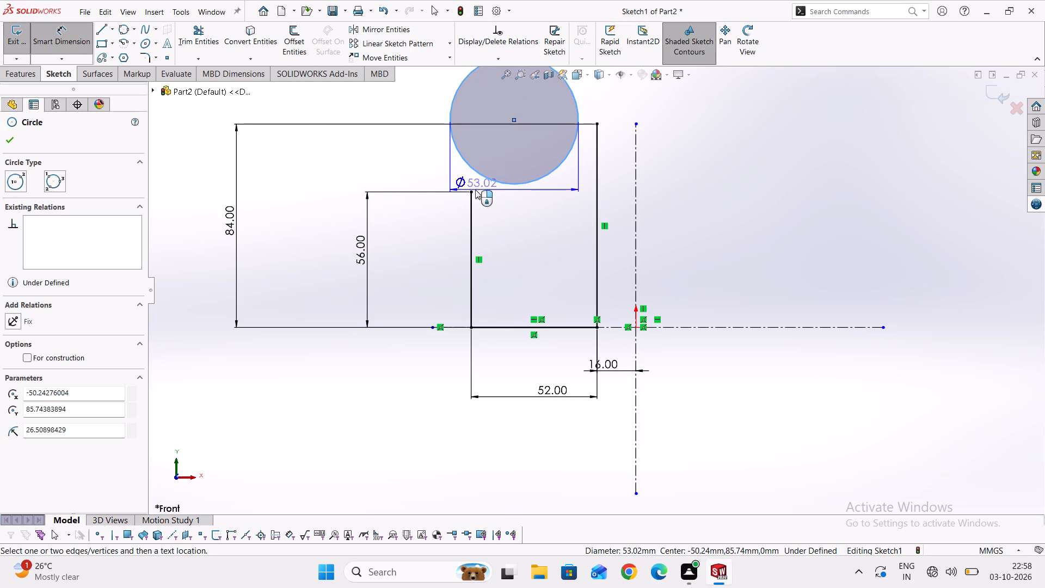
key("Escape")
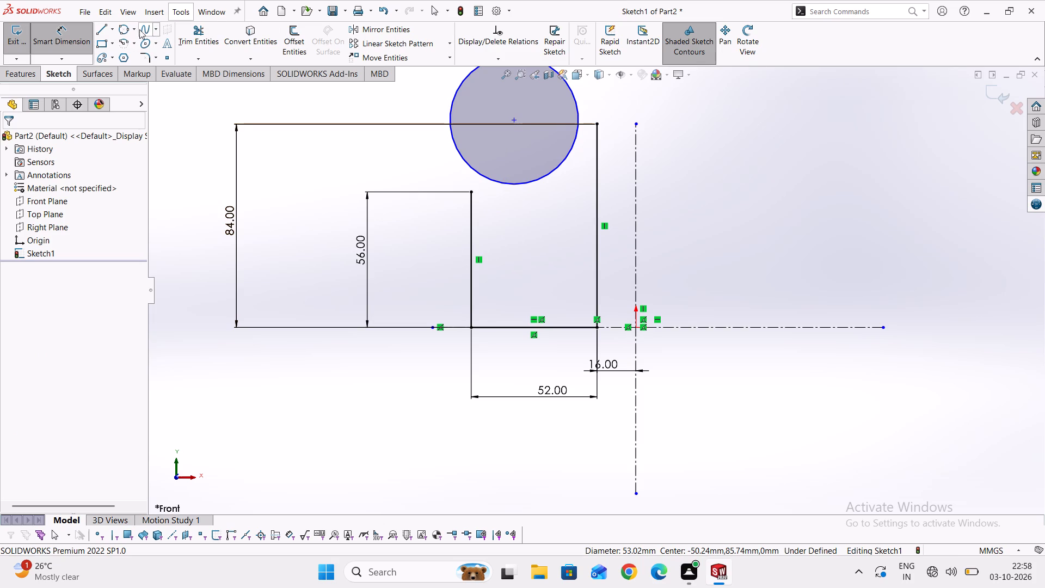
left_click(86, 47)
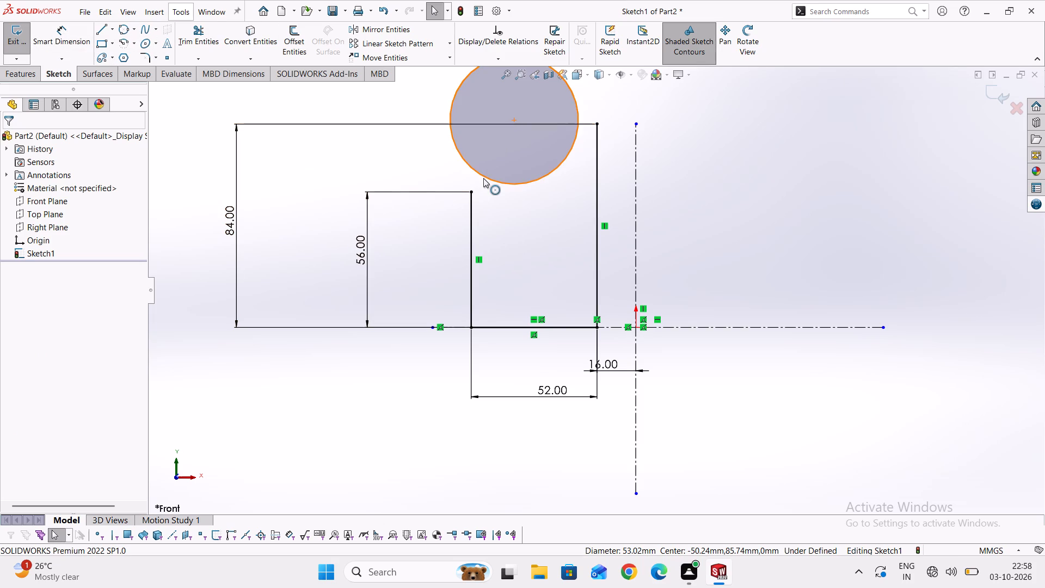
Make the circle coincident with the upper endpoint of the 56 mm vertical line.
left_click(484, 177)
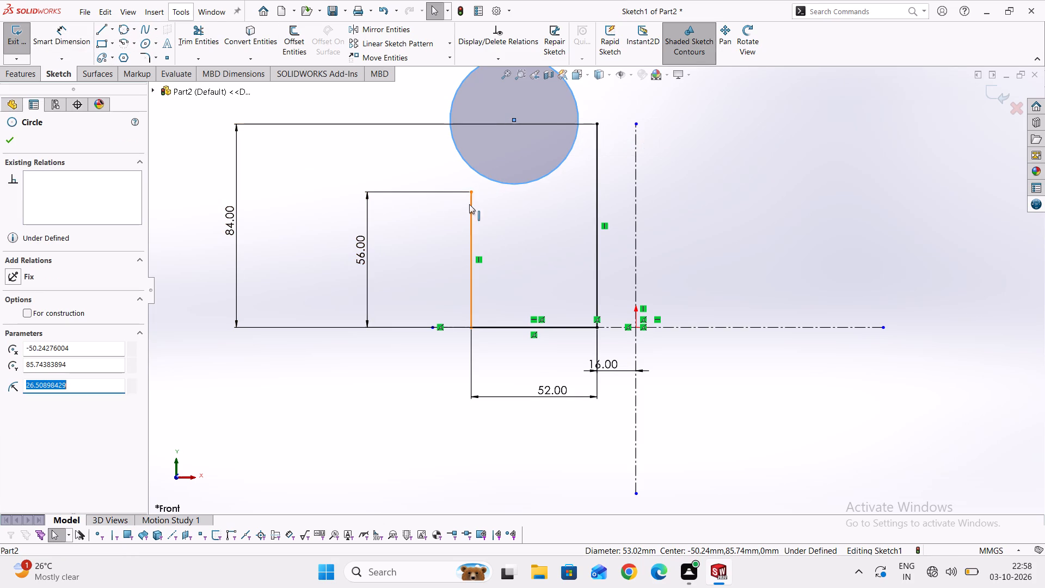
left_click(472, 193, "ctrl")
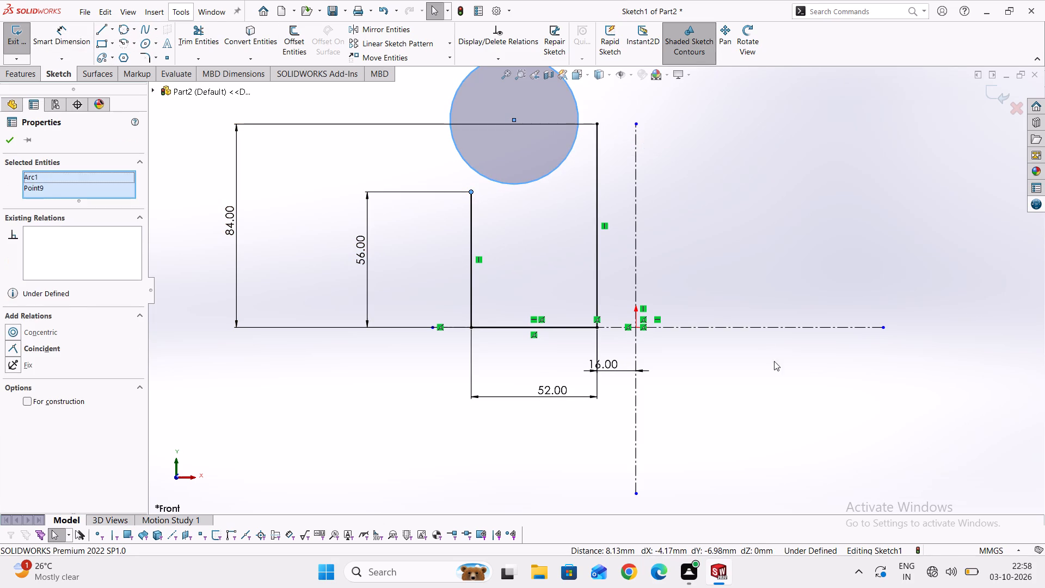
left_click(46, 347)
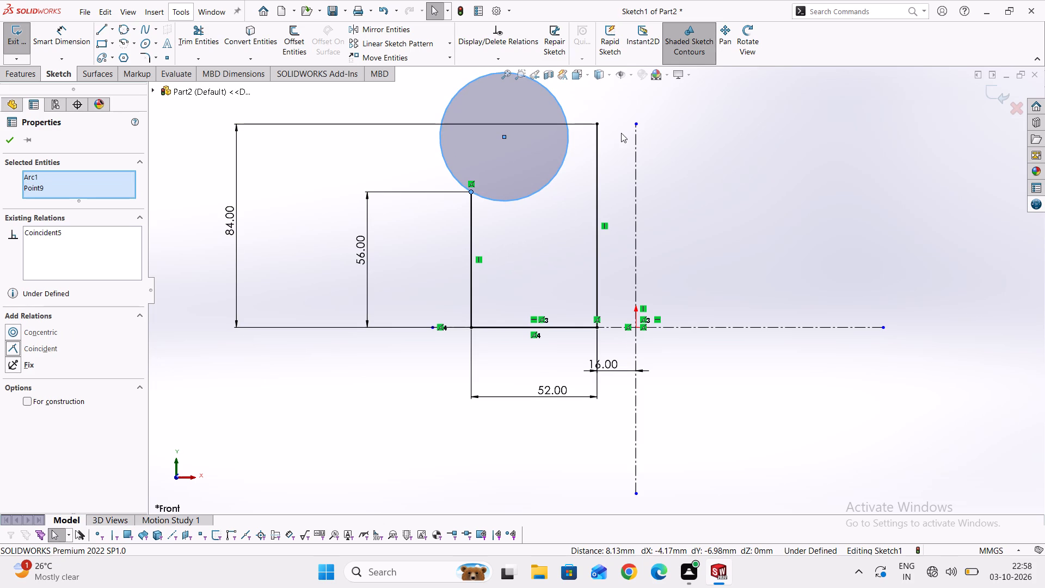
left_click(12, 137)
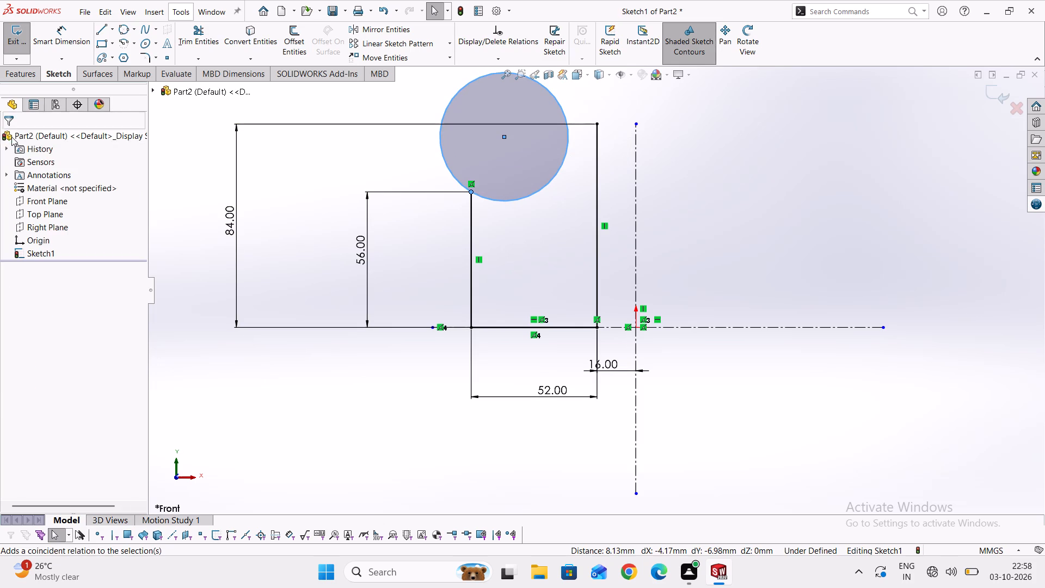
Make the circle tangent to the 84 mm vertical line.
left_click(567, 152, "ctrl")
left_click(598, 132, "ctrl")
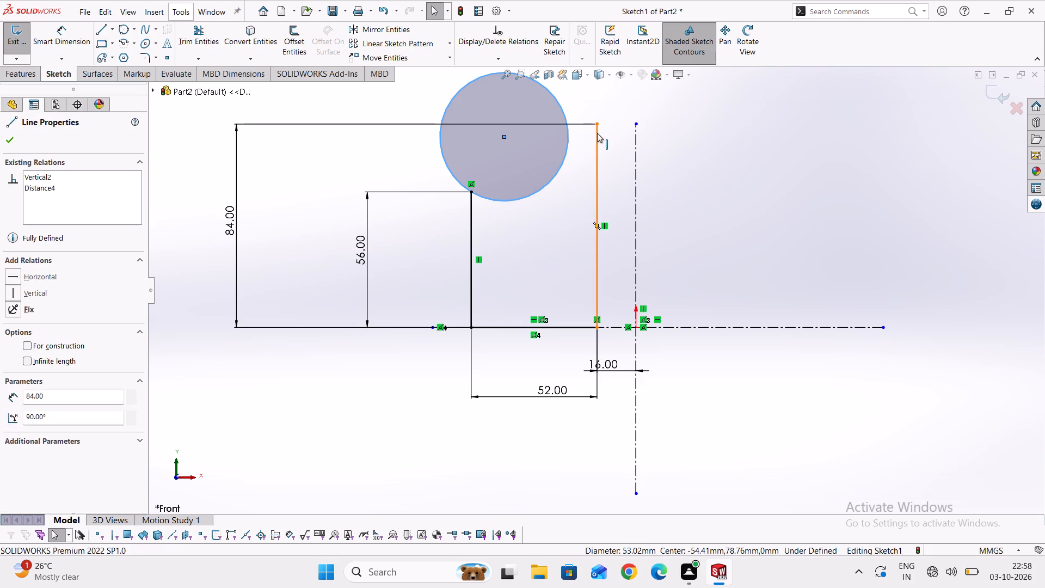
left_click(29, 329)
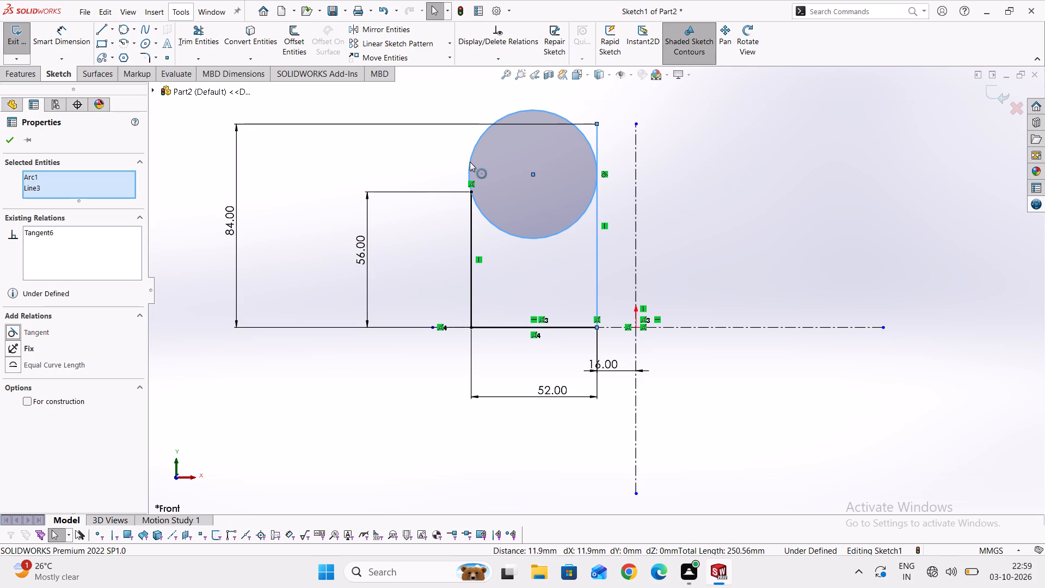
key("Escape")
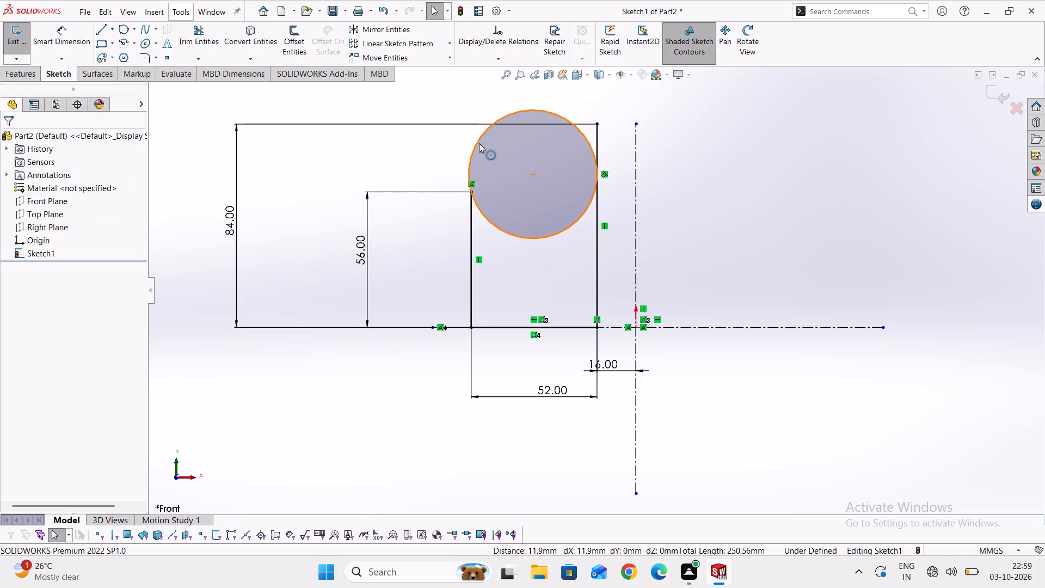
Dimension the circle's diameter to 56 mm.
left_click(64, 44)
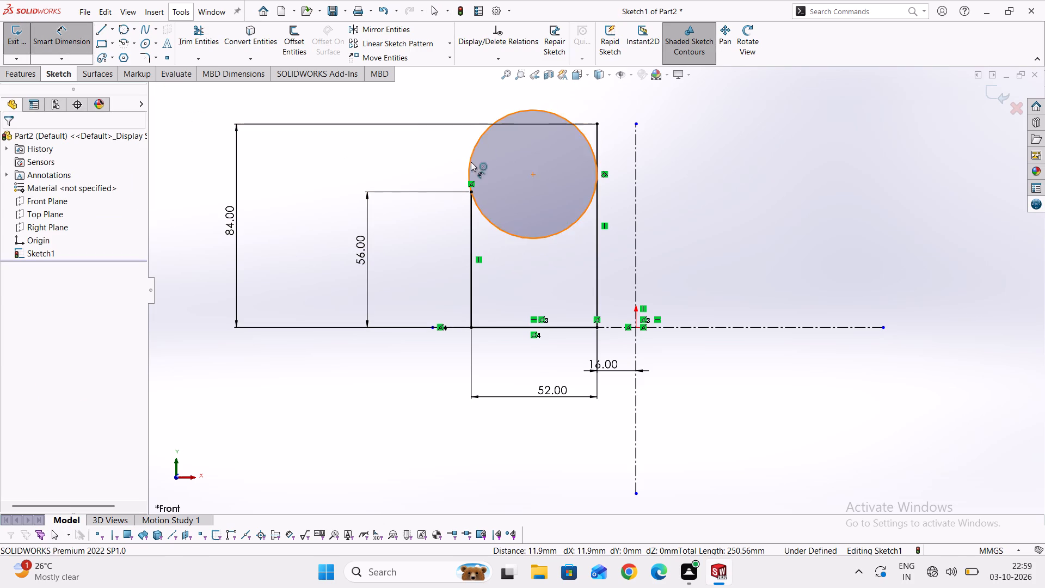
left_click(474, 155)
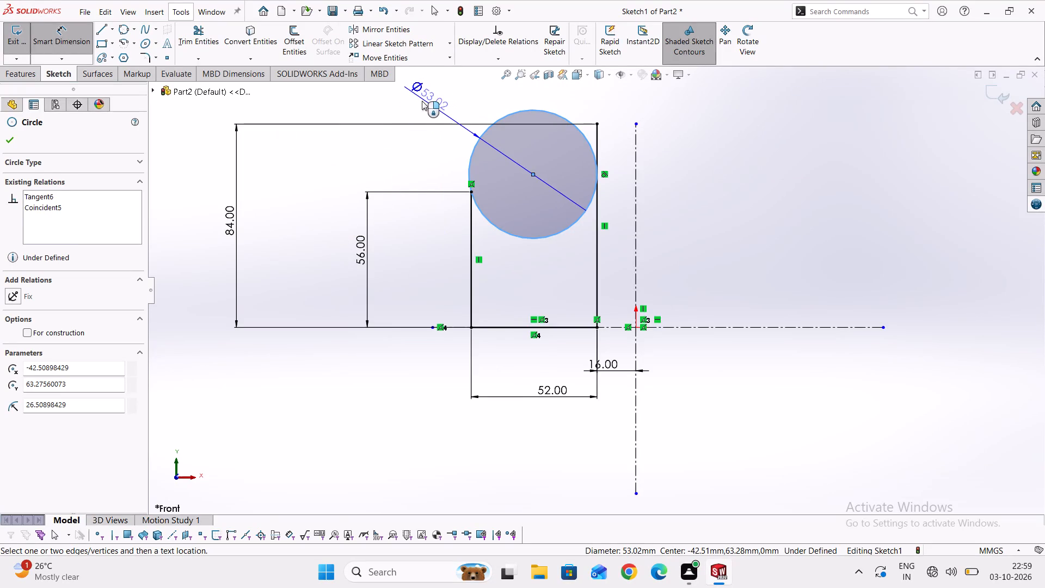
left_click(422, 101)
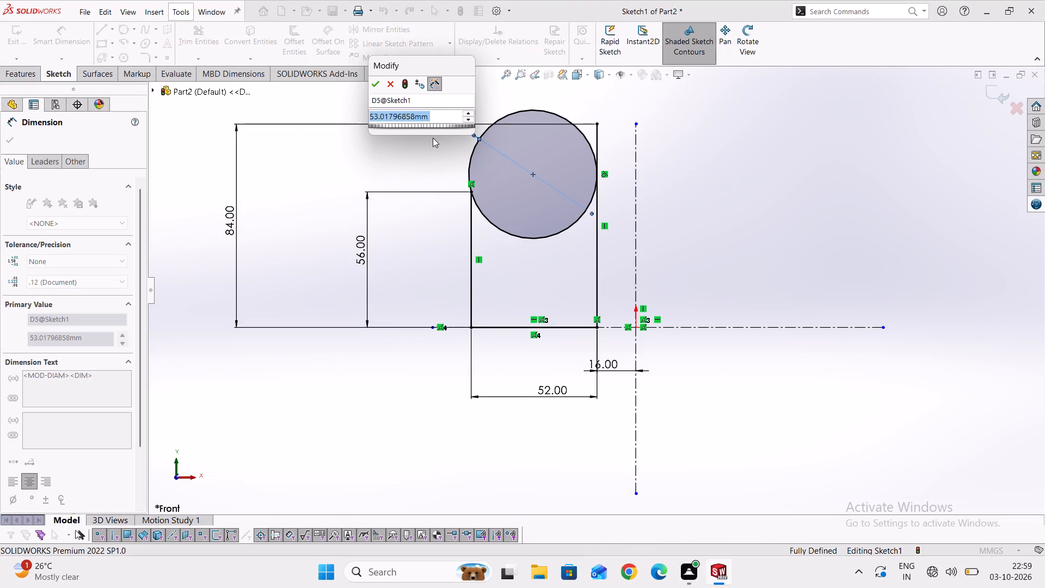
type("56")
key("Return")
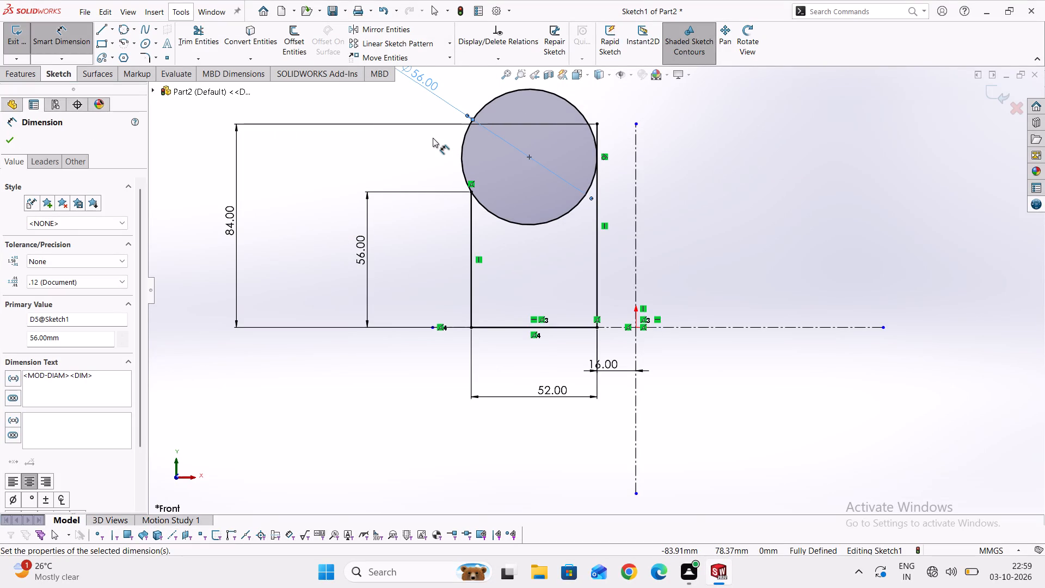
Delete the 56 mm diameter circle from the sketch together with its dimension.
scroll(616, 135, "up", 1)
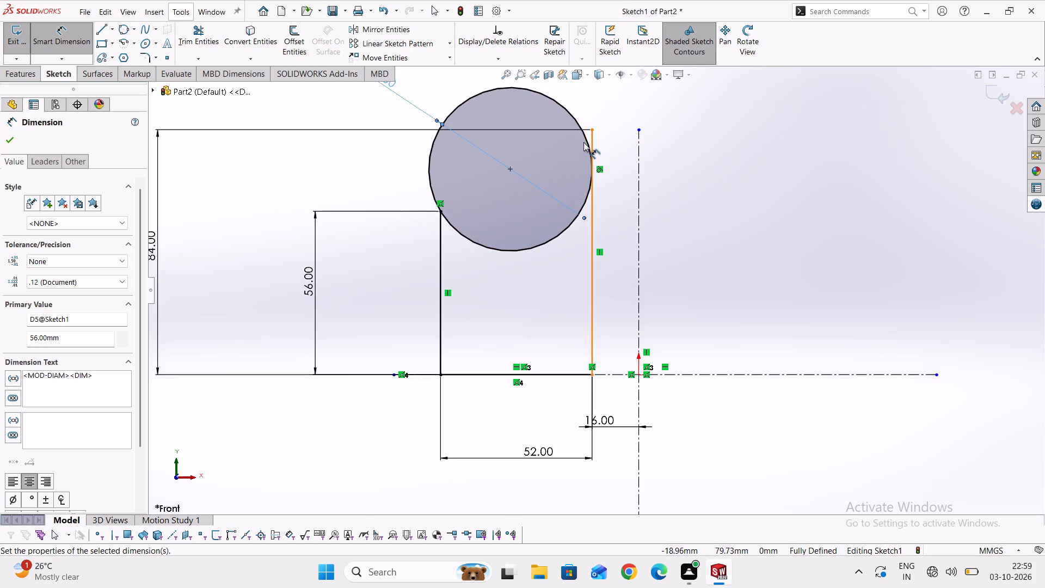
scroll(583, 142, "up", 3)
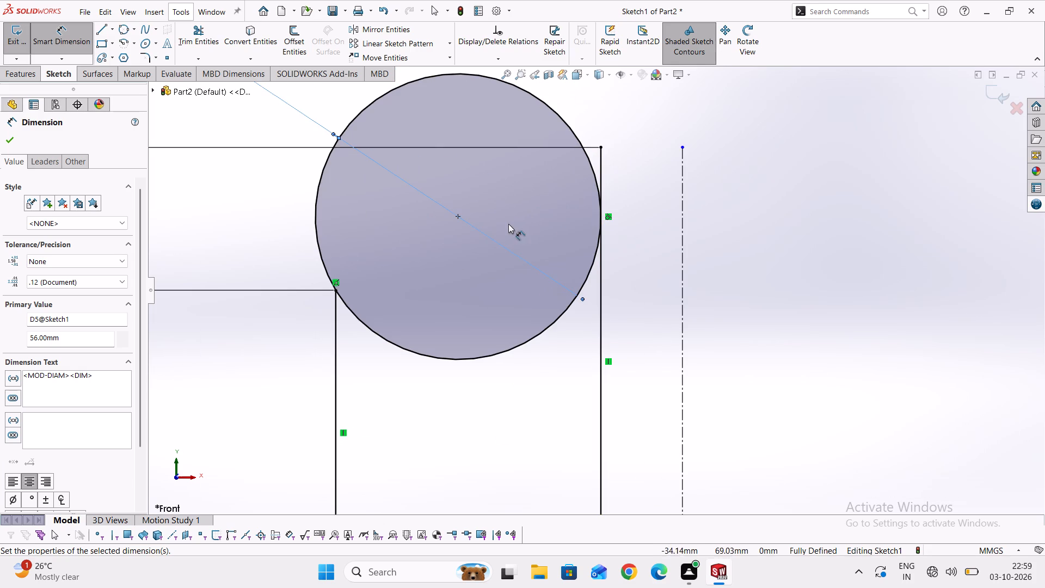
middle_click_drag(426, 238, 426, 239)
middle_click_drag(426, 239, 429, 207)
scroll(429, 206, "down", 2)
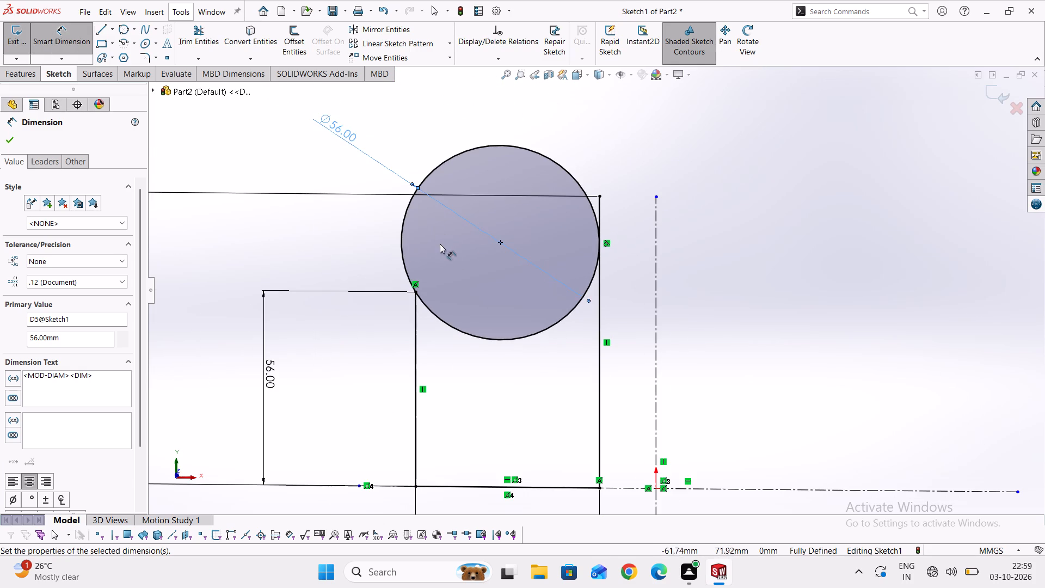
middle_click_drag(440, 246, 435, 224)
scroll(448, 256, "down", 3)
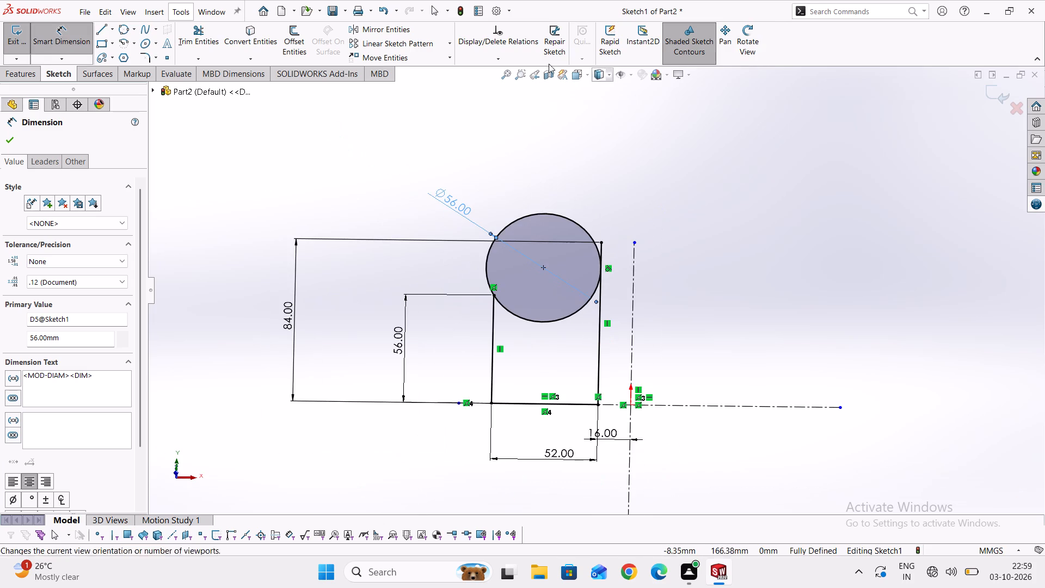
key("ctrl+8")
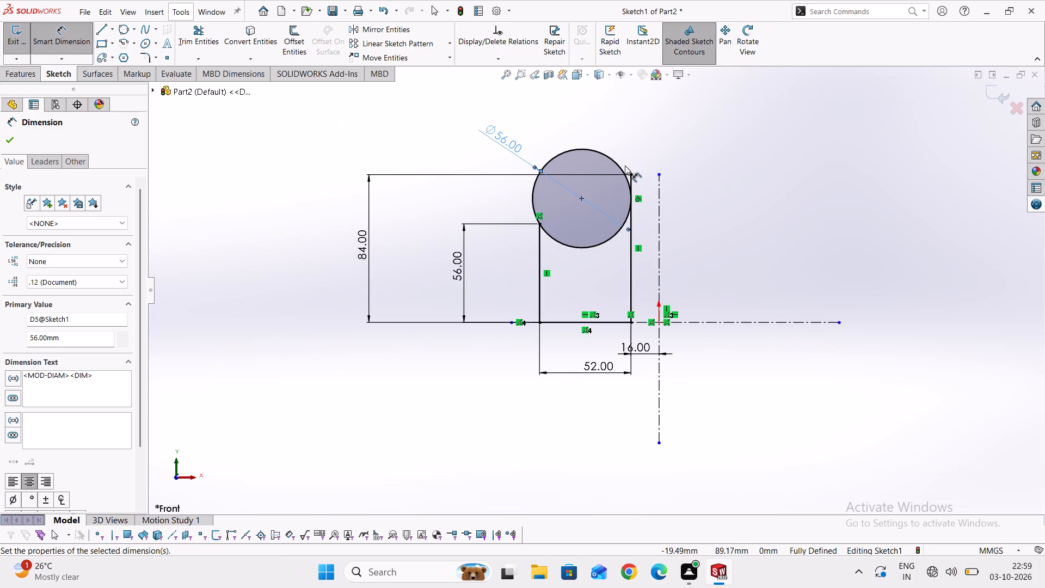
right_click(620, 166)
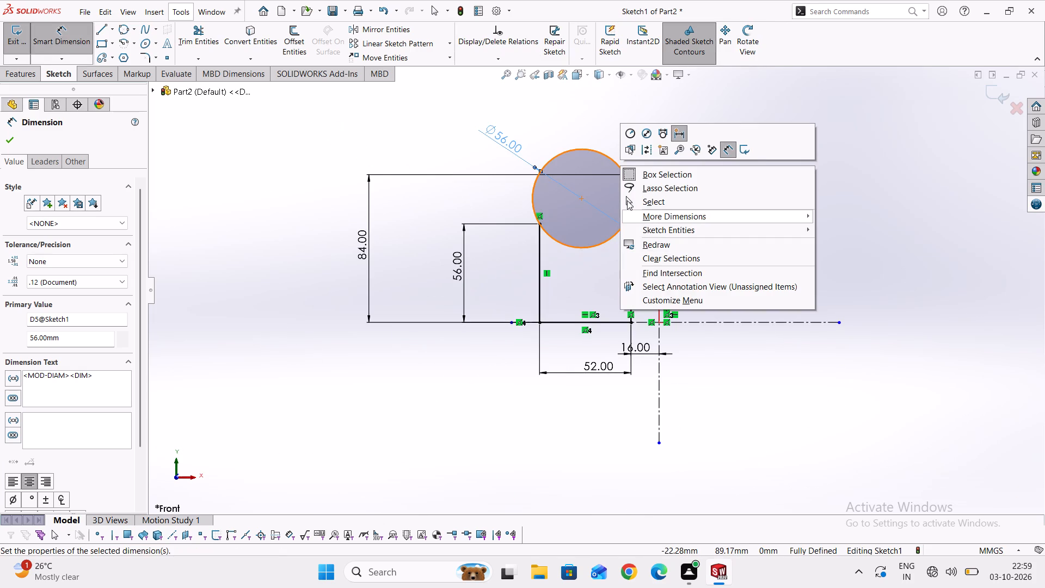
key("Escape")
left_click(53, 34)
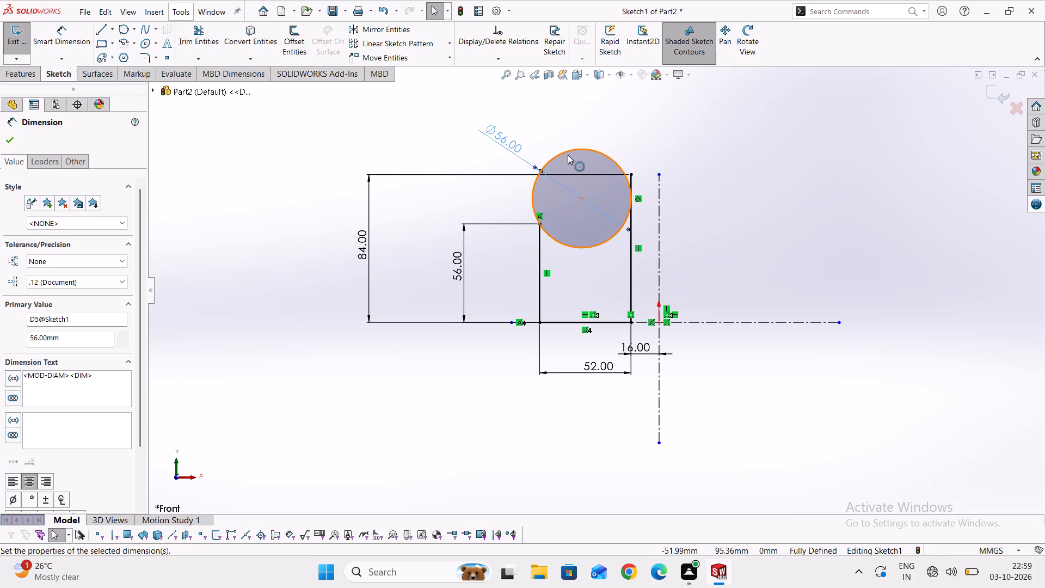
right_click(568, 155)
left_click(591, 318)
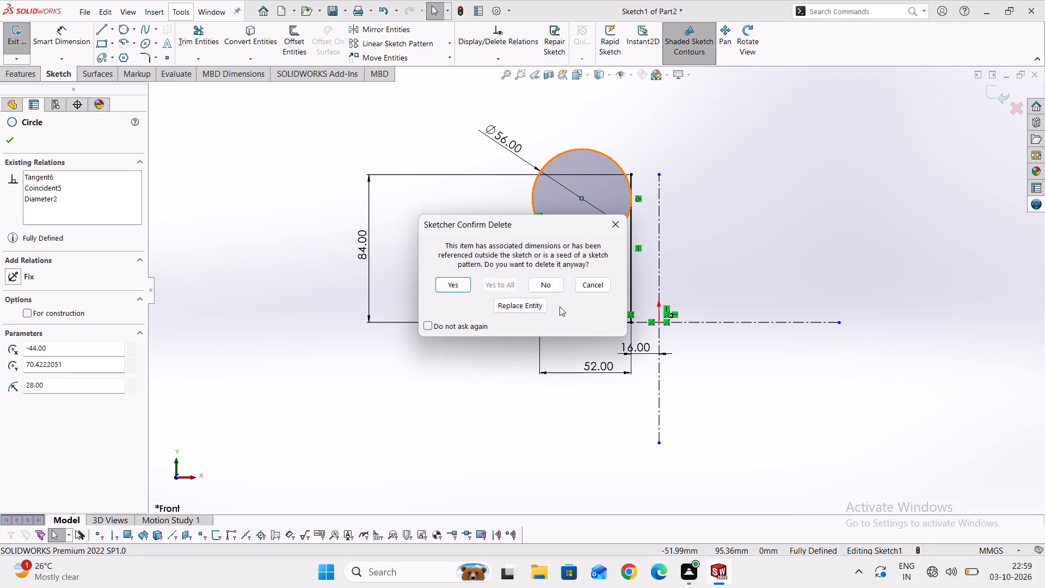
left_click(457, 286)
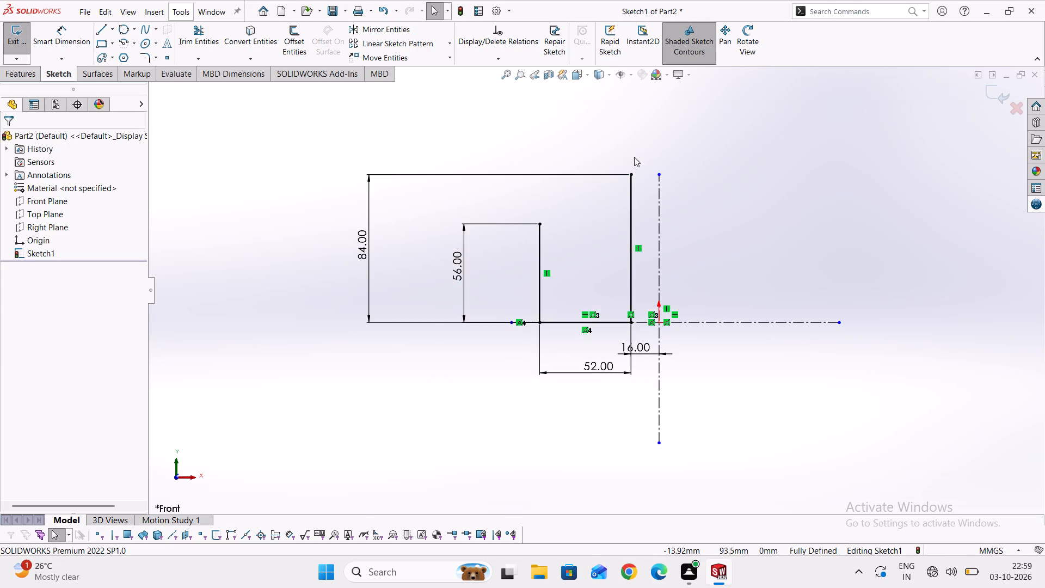
Set the length of the vertical line at the left end of the 52 mm line to 84 mm.
scroll(634, 157, "up", 1)
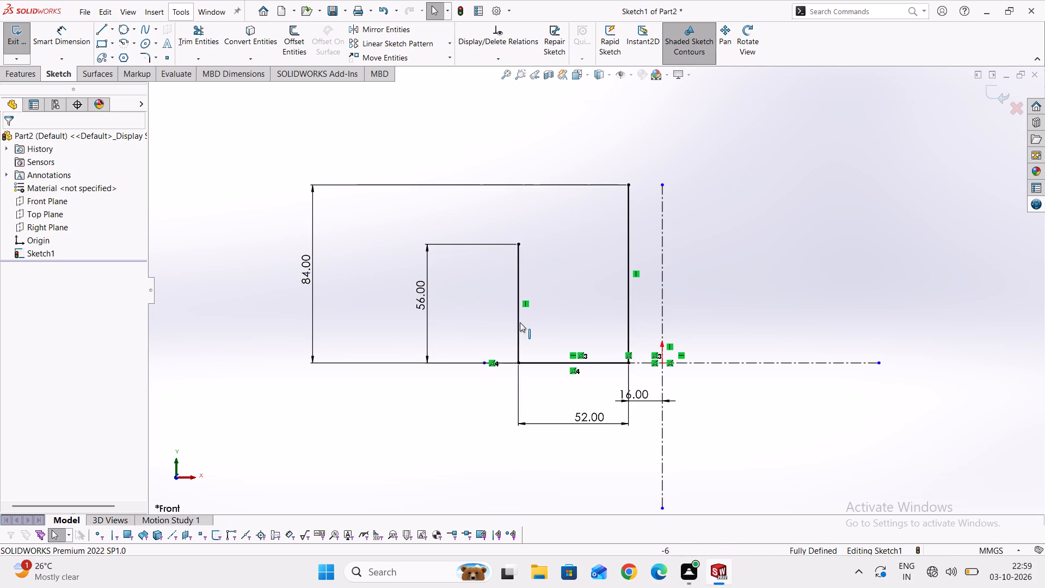
double_click(424, 304)
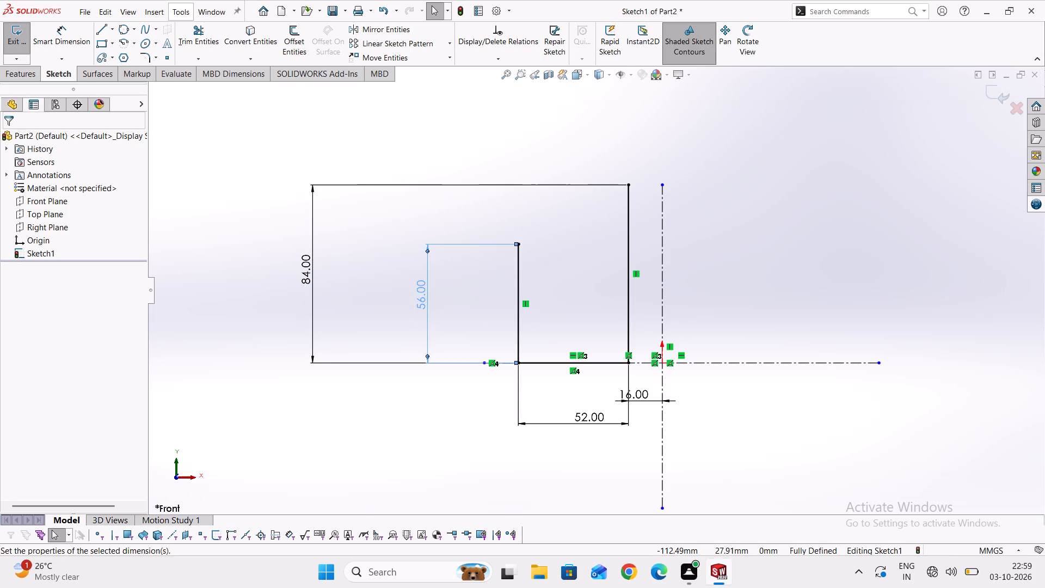
type("84")
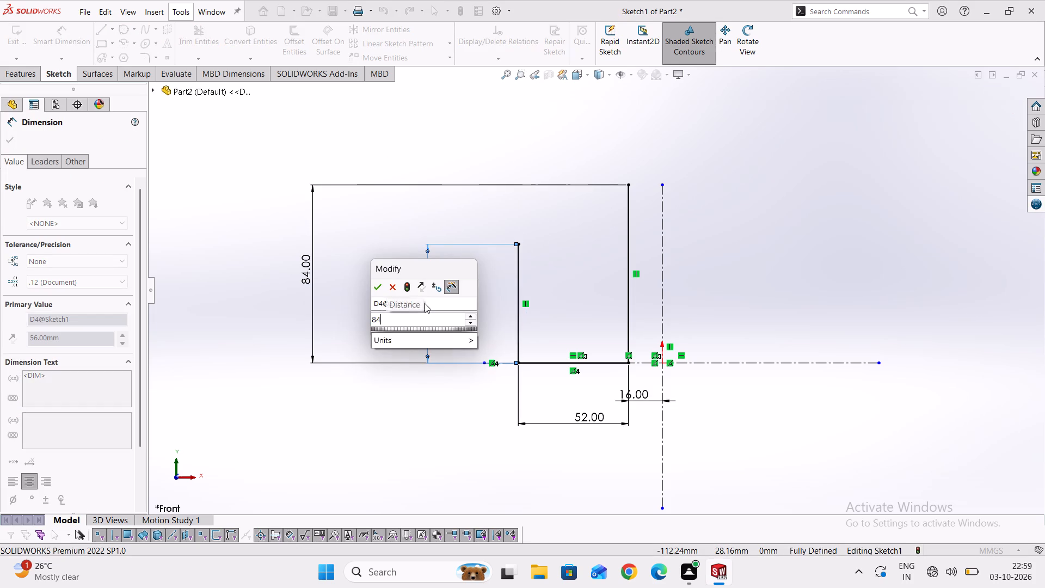
key("Return")
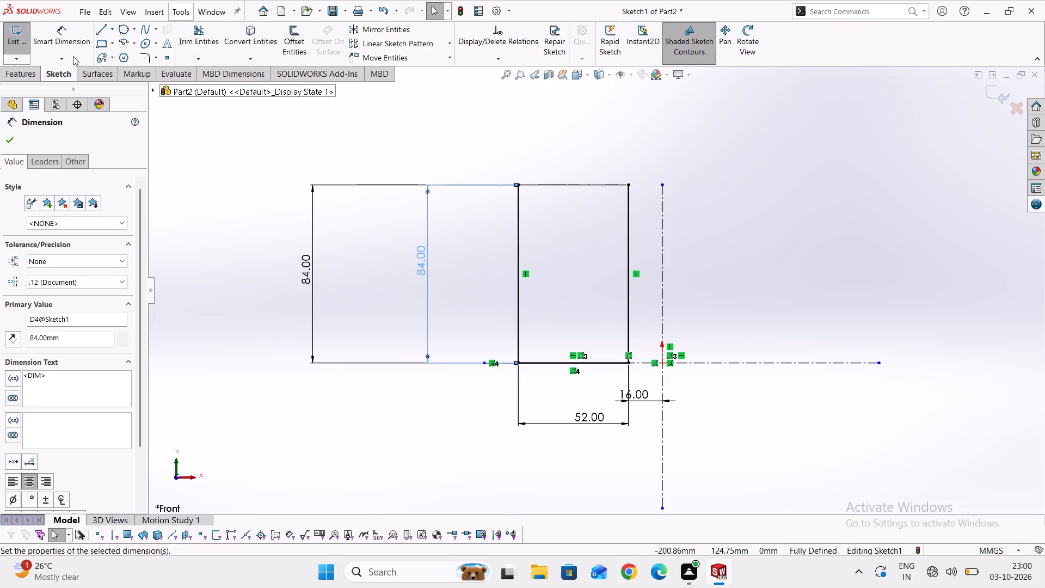
Close the profile with a horizontal line joining the upper endpoints of the two 84 mm vertical lines.
left_click(99, 32)
left_click(519, 186)
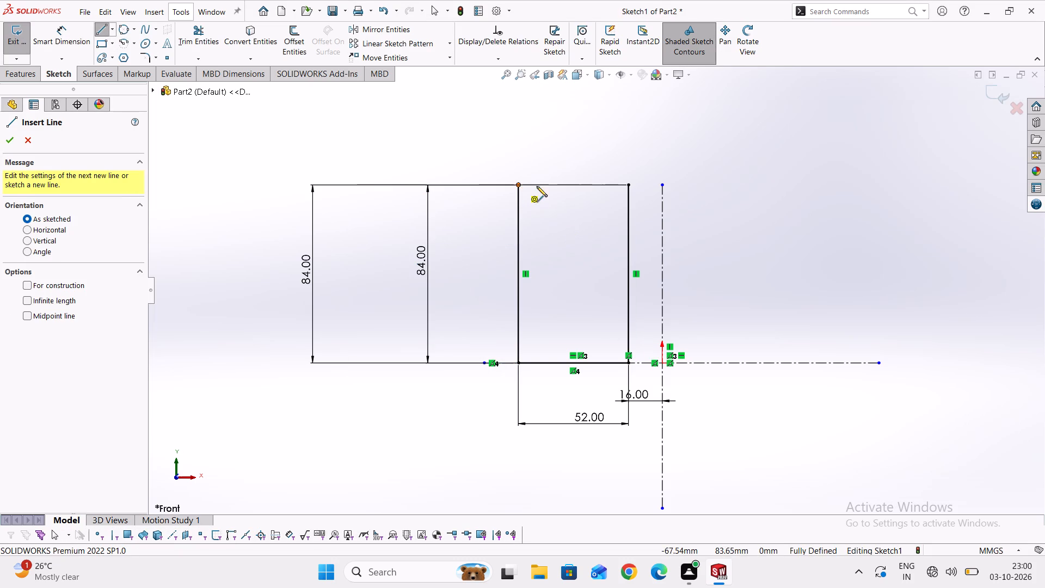
left_click(629, 185)
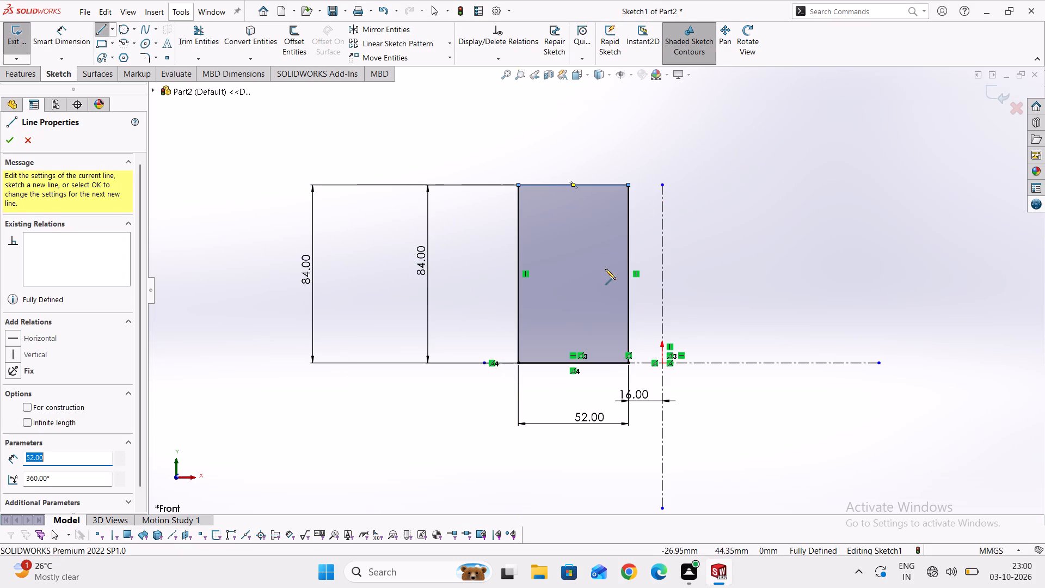
key("Escape")
Delete the duplicate 84 mm dimension closest to the profile's left vertical line.
right_click(428, 275)
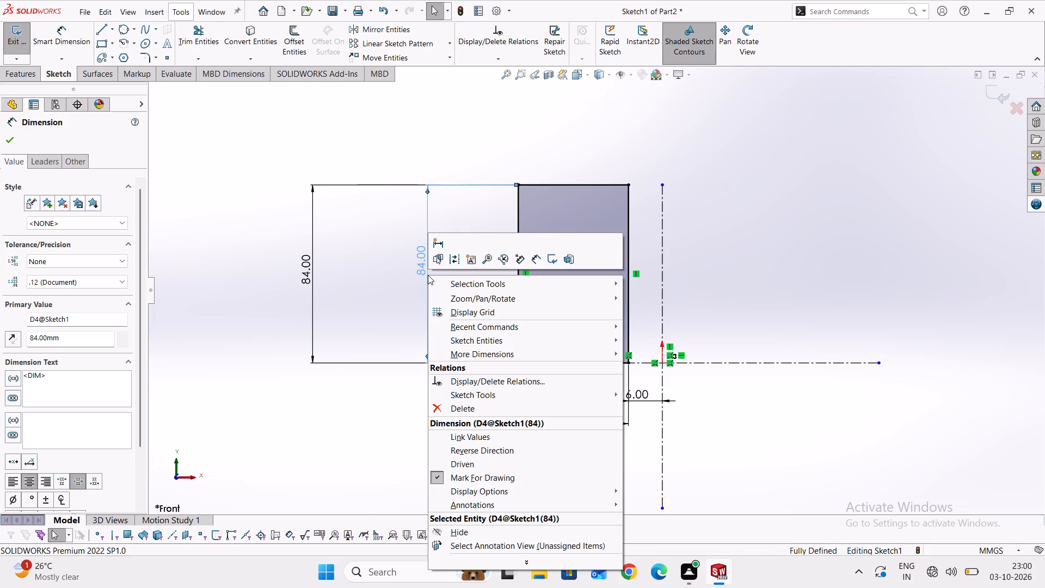
left_click(446, 409)
scroll(511, 342, "down", 1)
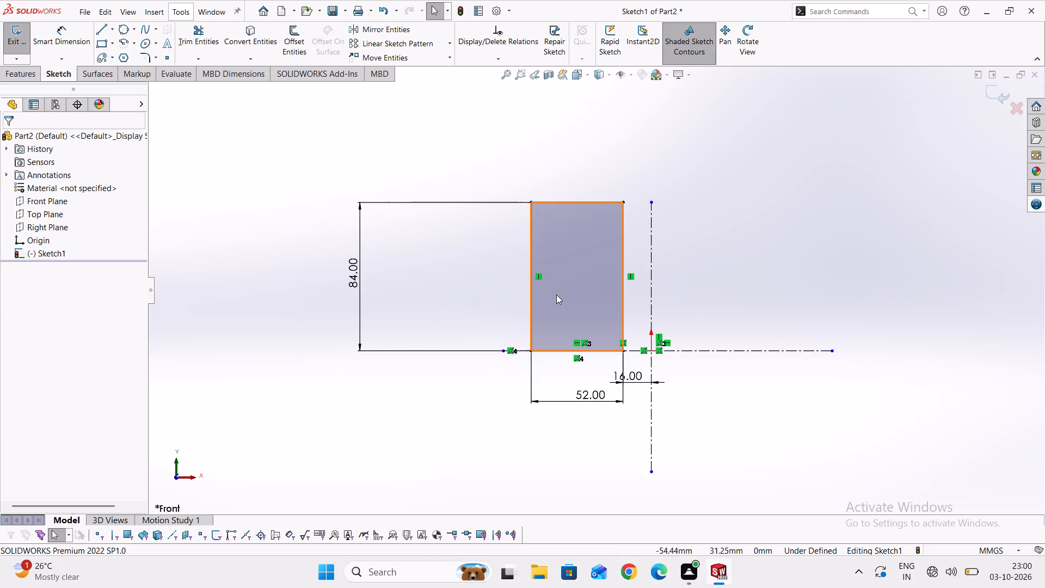
scroll(555, 287, "up", 1)
Sketch a circle inside the rectangle, left of its middle near mid-height, and dimension its diameter to 16 mm.
left_click(136, 30)
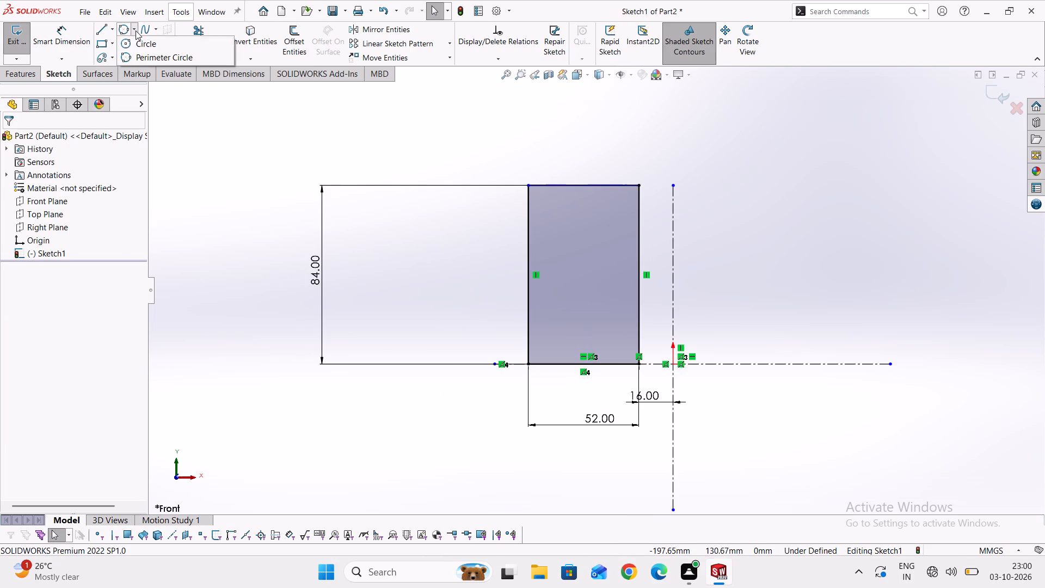
left_click(131, 46)
left_click(568, 268)
left_click(568, 249)
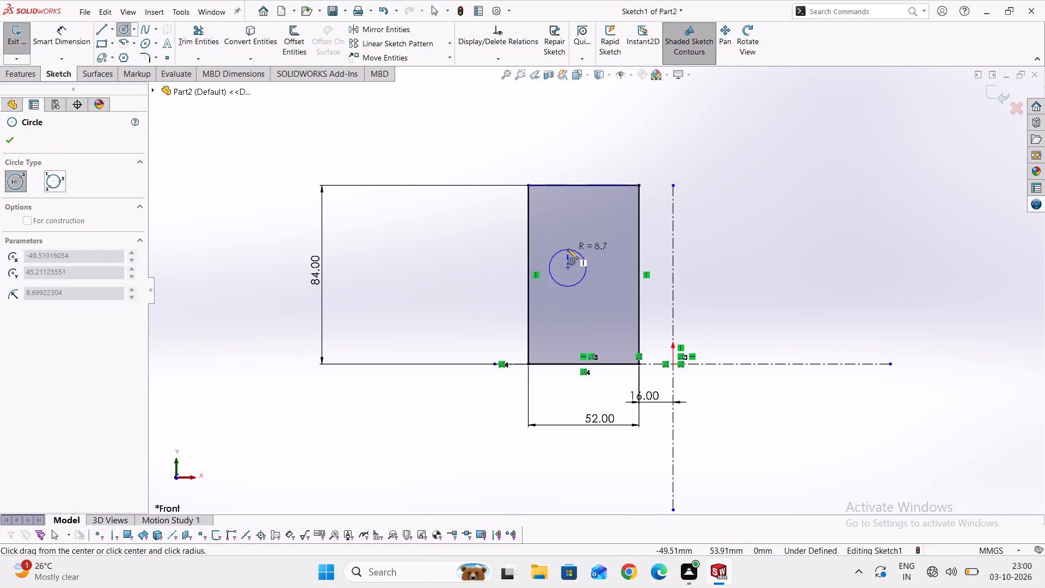
left_click(57, 41)
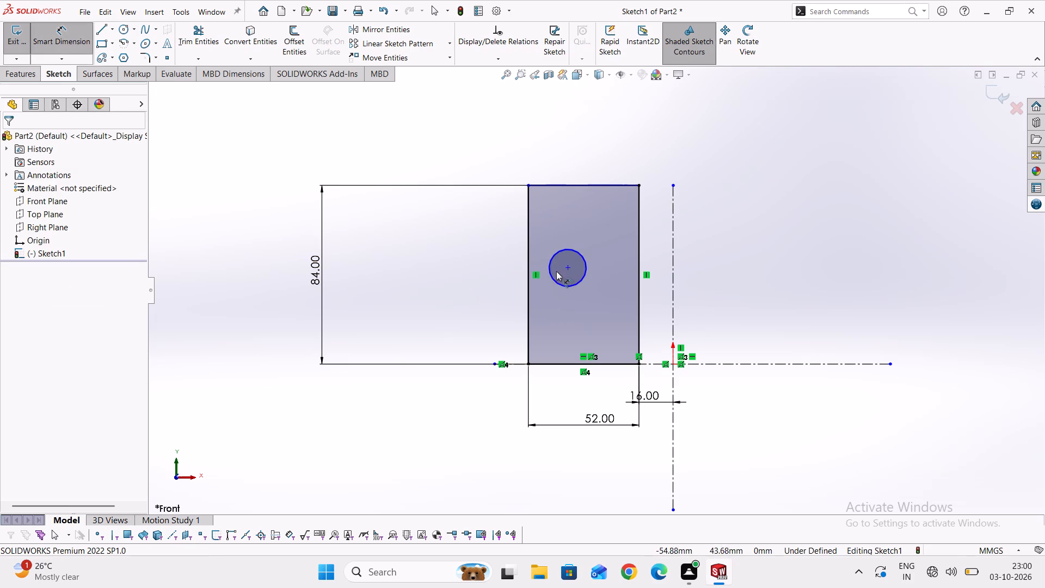
left_click(554, 281)
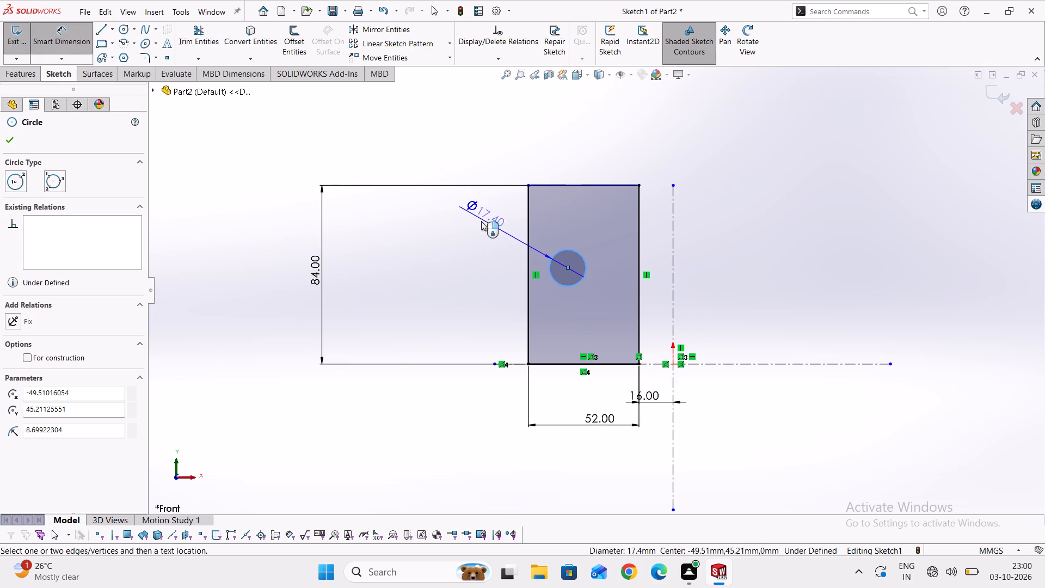
left_click(481, 222)
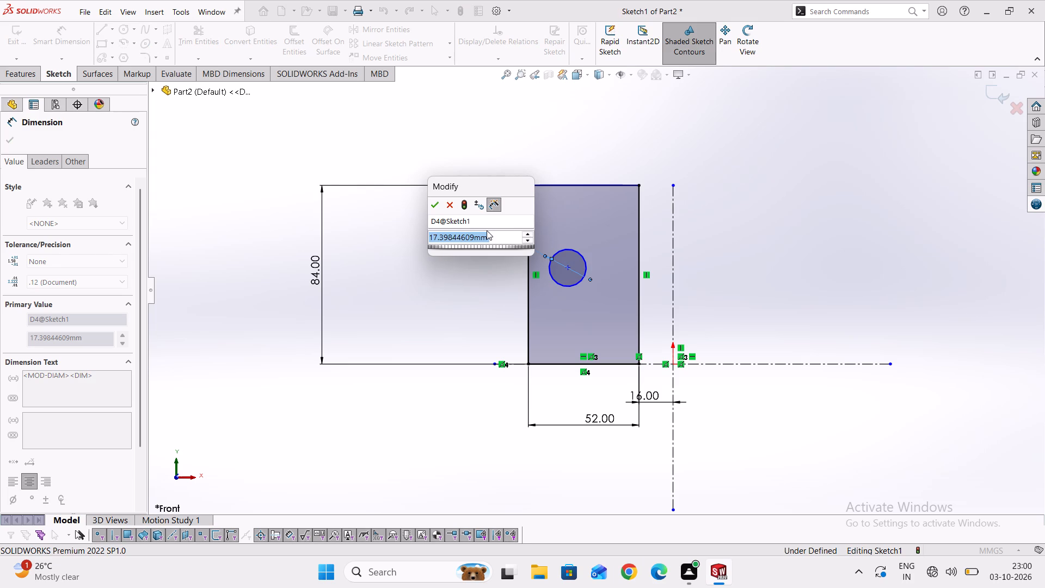
type("16")
key("Return")
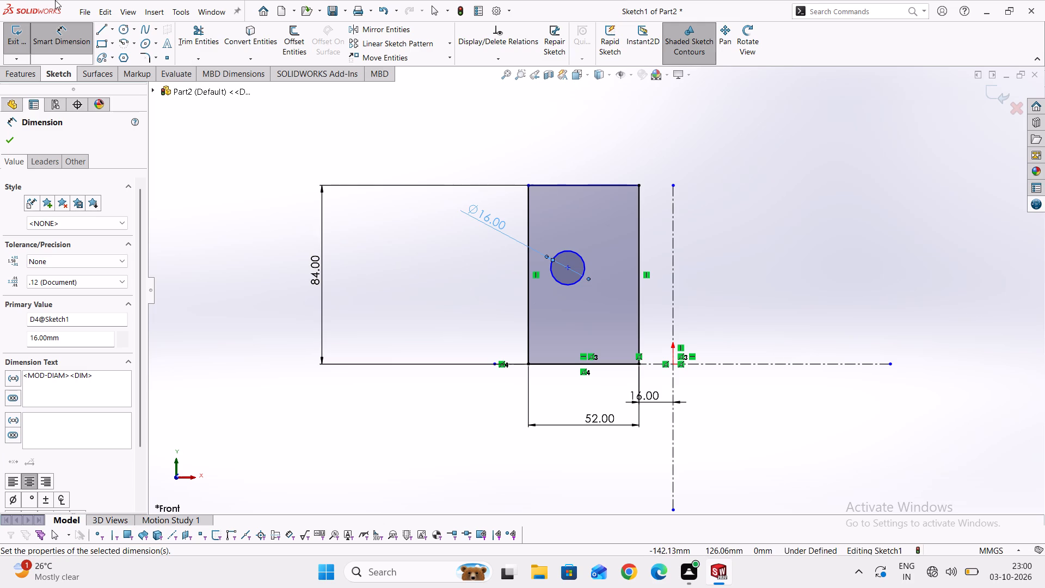
Sketch a second circle directly below the first, inside the rectangle, and dimension its diameter to 16 mm.
left_click(122, 30)
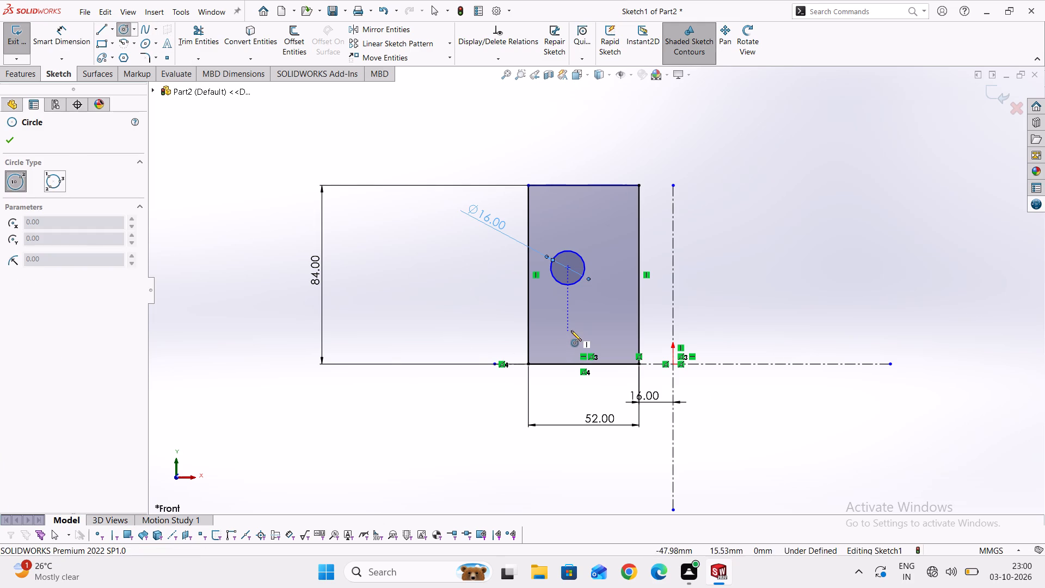
left_click(571, 330)
left_click(570, 313)
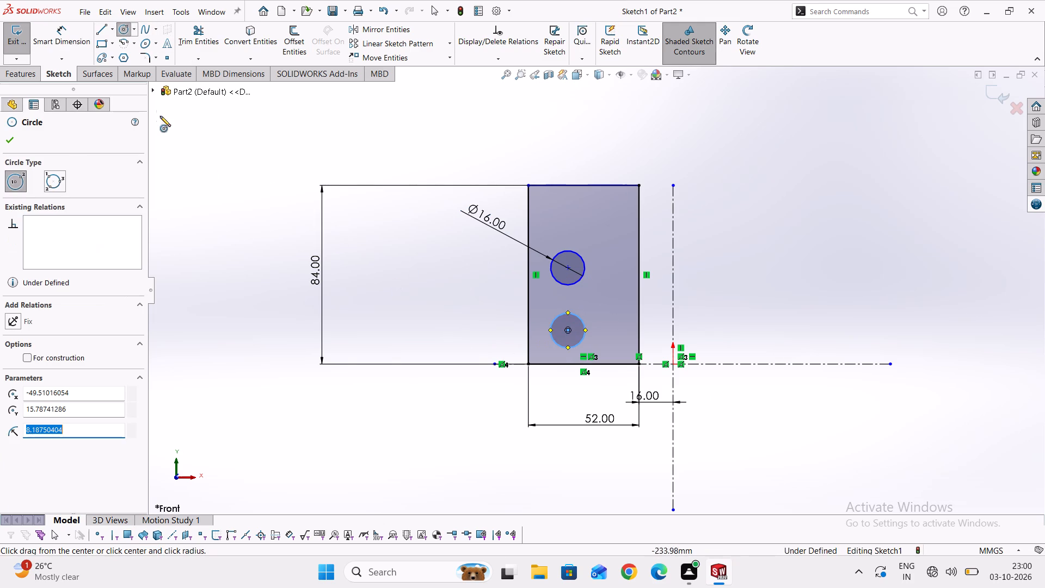
left_click(47, 46)
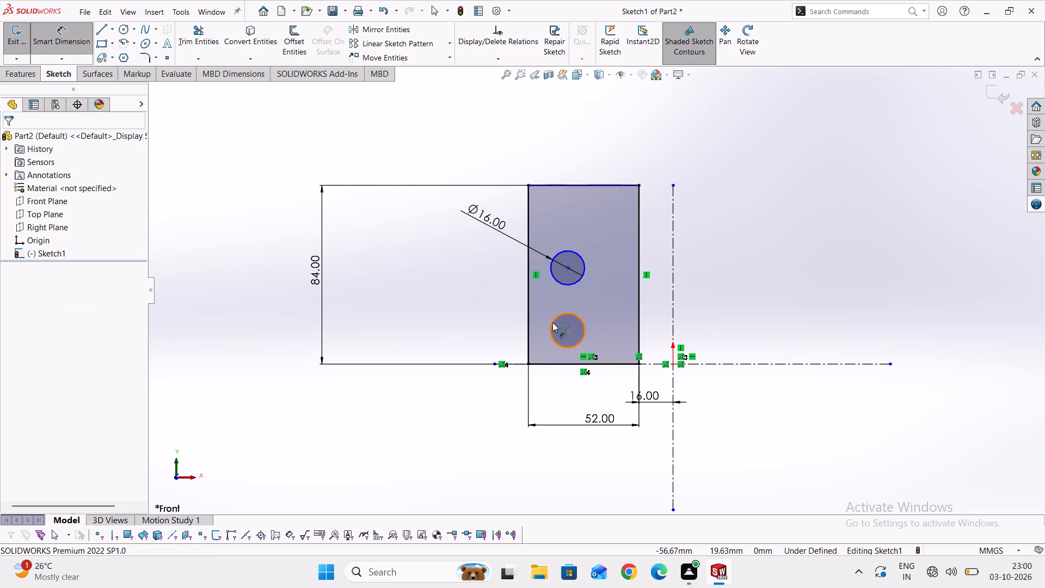
left_click(552, 320)
left_click(452, 283)
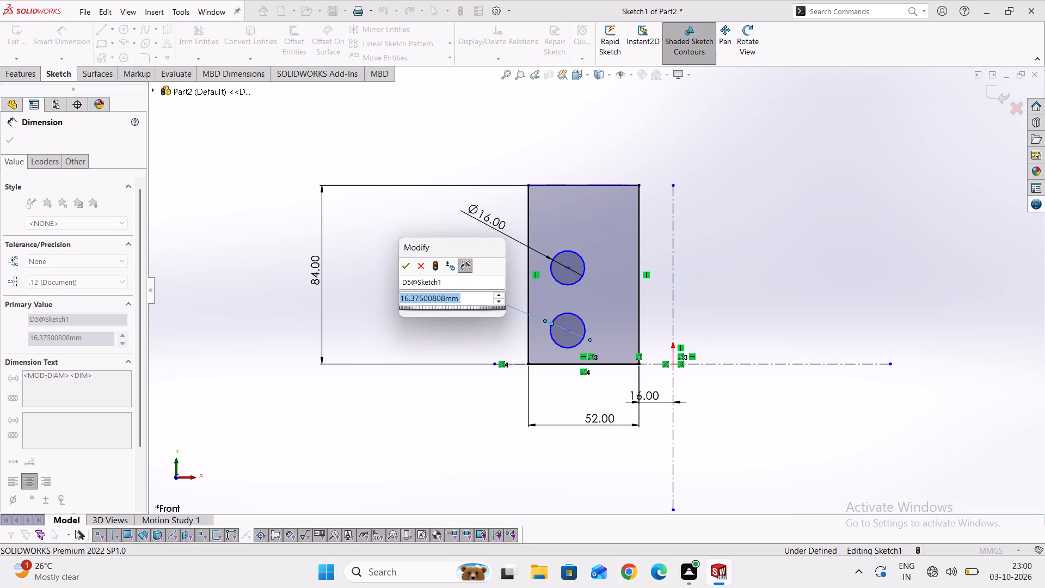
type("16")
key("Return")
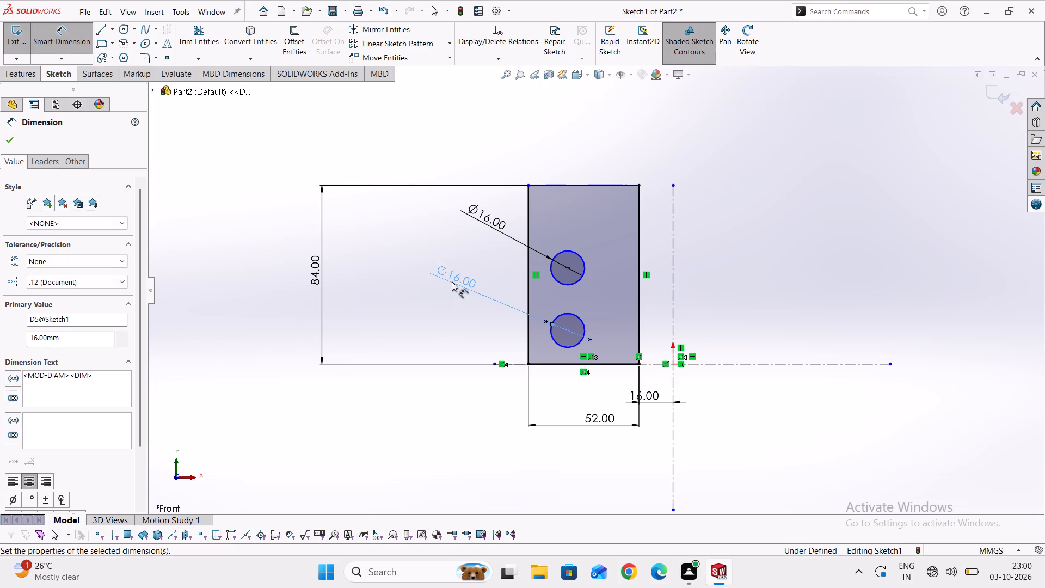
Dimension the vertical distance between the centers of the two circles to 28 mm.
left_click(569, 267)
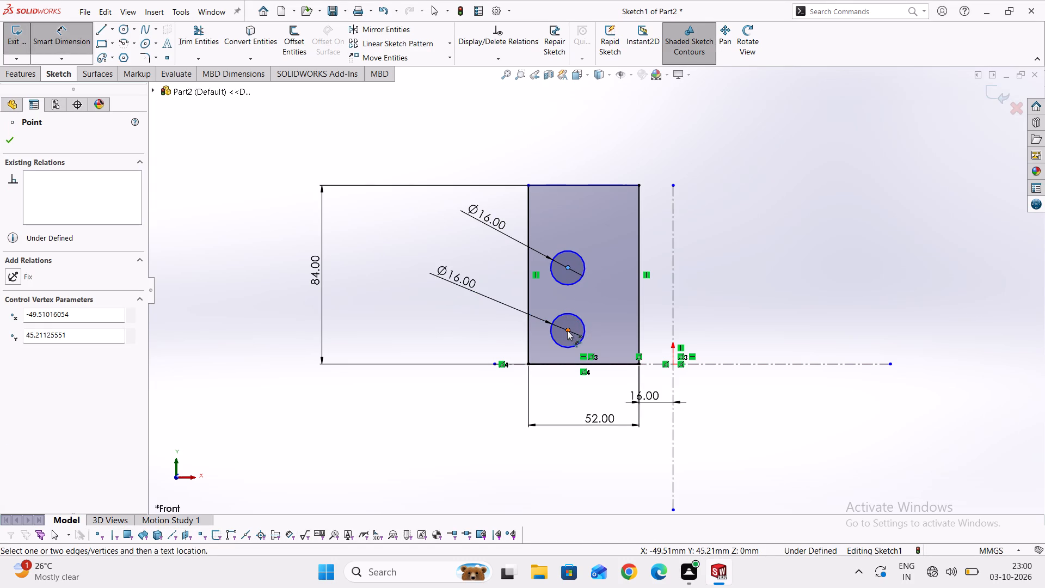
left_click(567, 330)
left_click(385, 294)
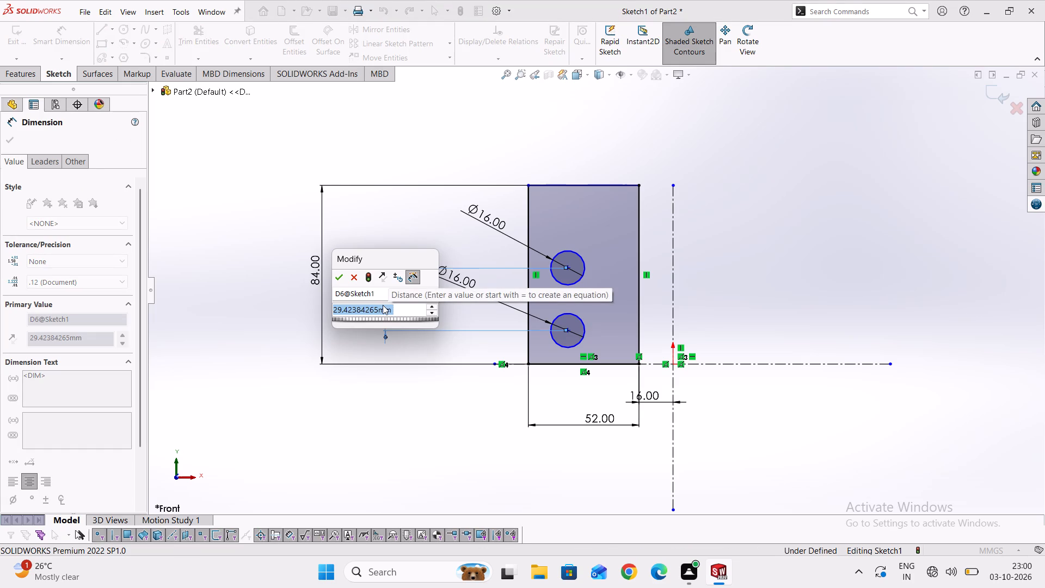
type("28")
key("Return")
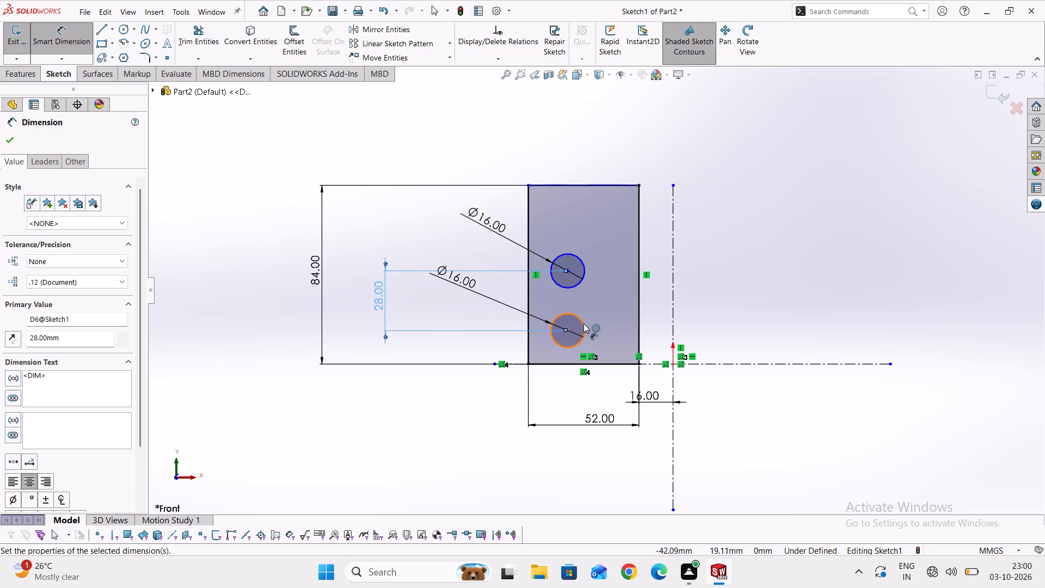
Dimension the lower circle's center 16 mm from the rectangle's left vertical line.
scroll(583, 325, "up", 3)
scroll(568, 287, "down", 1)
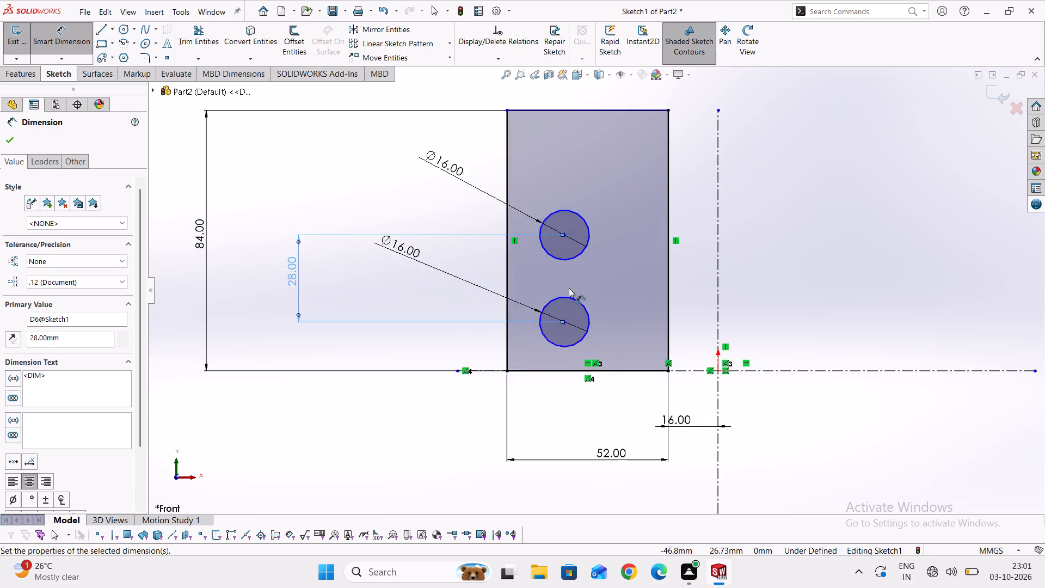
scroll(569, 288, "down", 2)
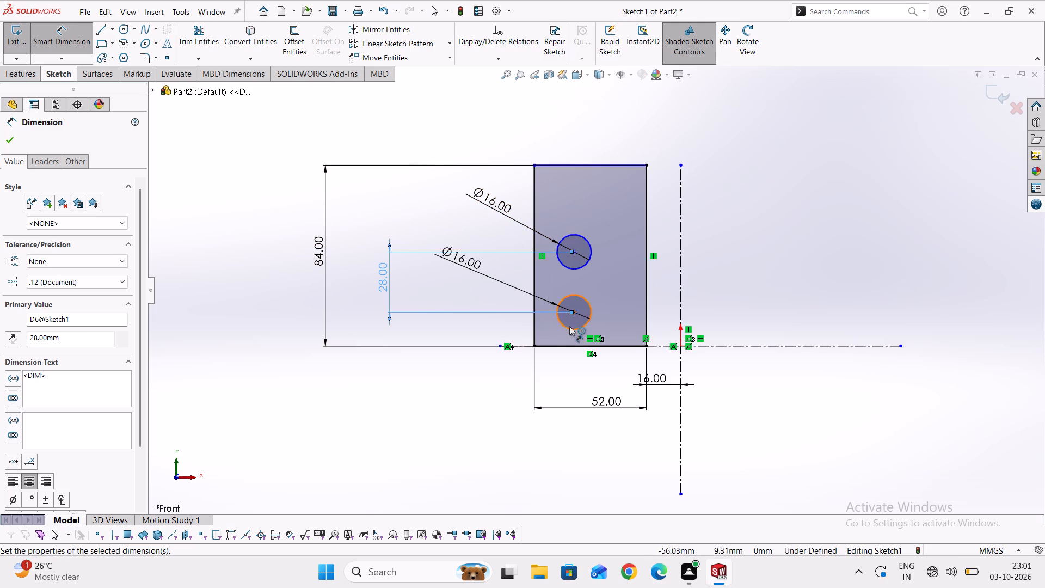
left_click(576, 312)
left_click(535, 290)
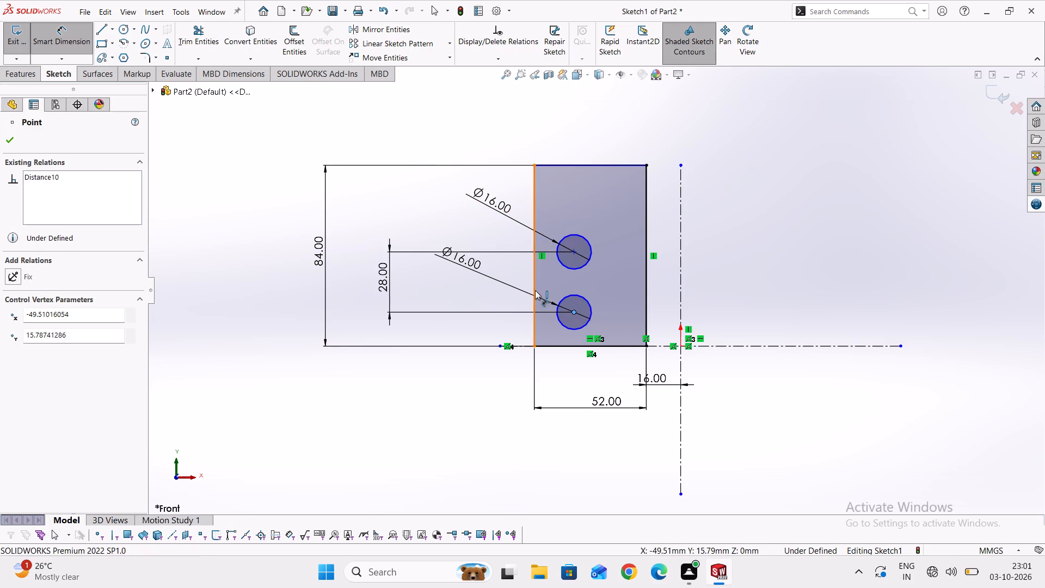
left_click(542, 442)
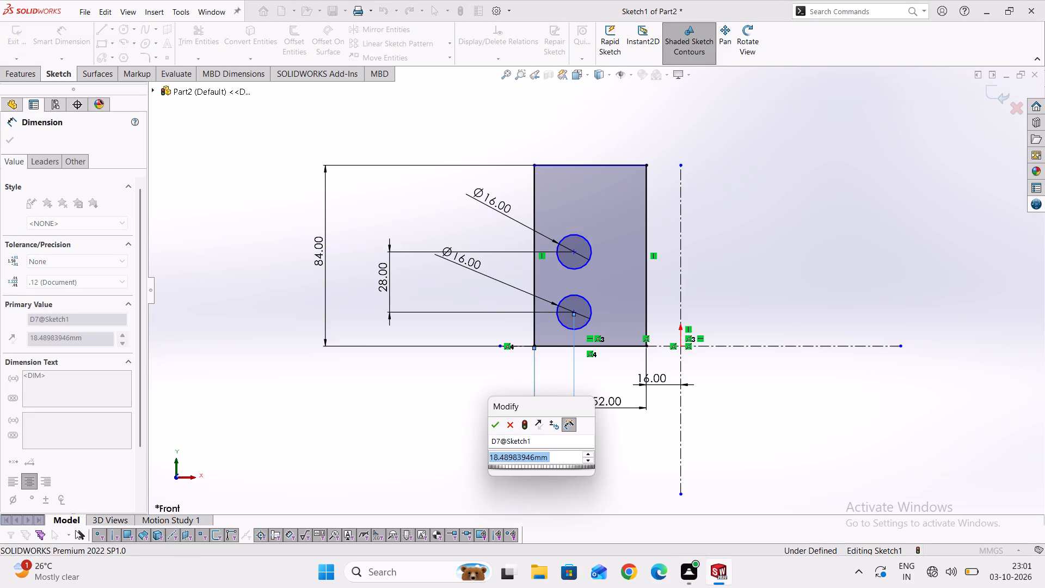
type("16")
key("Return")
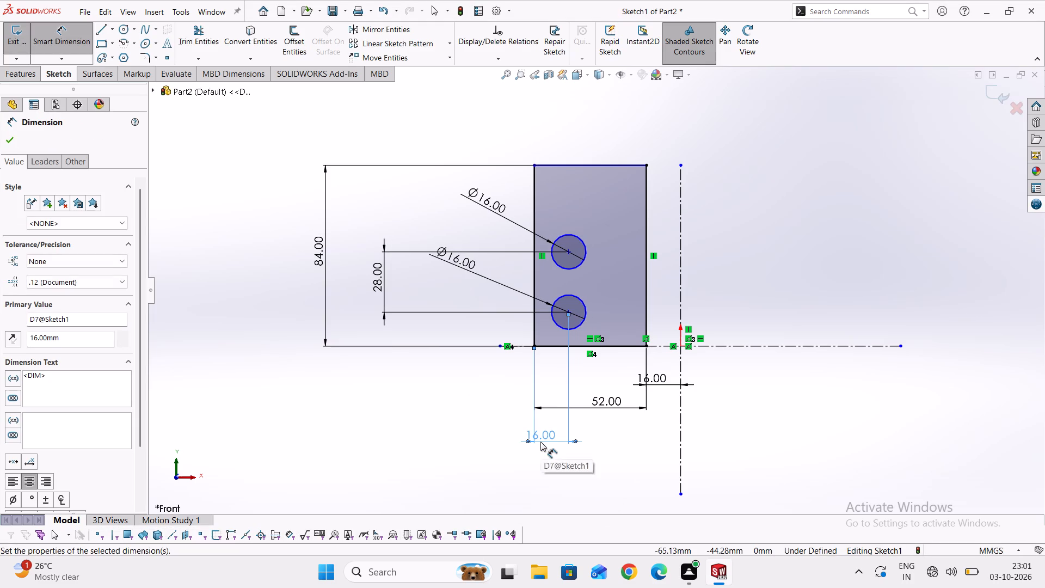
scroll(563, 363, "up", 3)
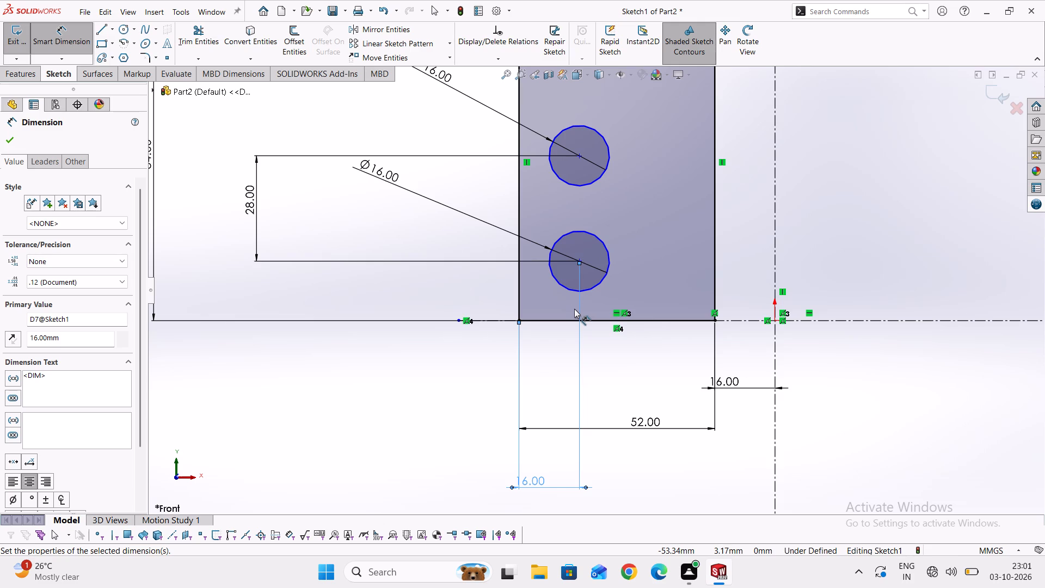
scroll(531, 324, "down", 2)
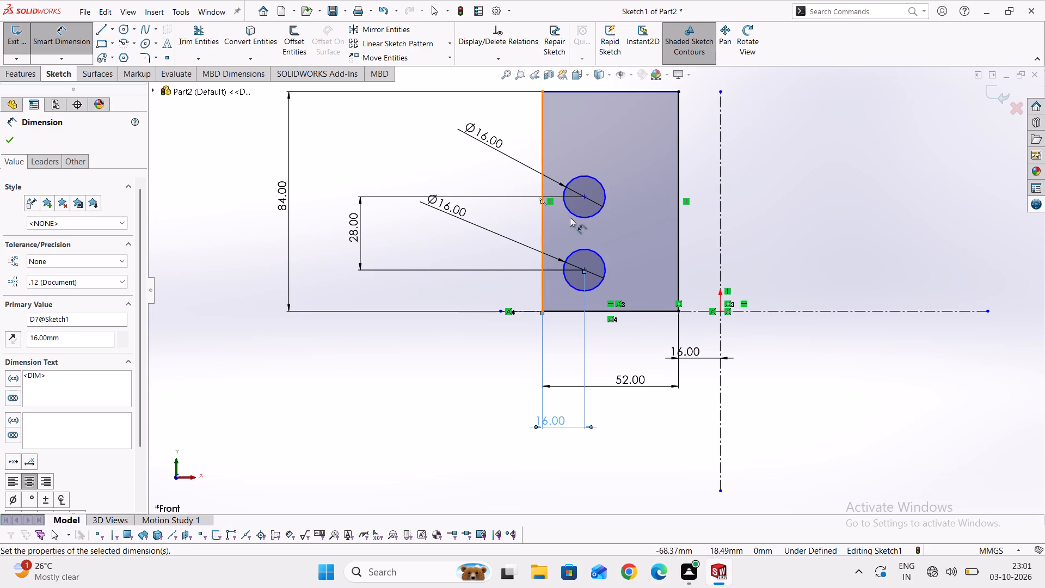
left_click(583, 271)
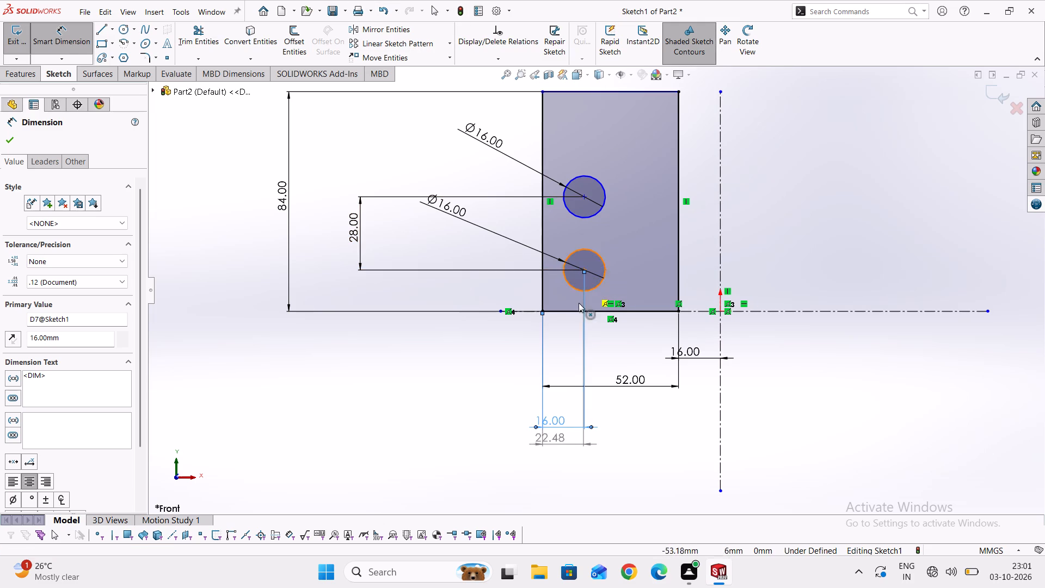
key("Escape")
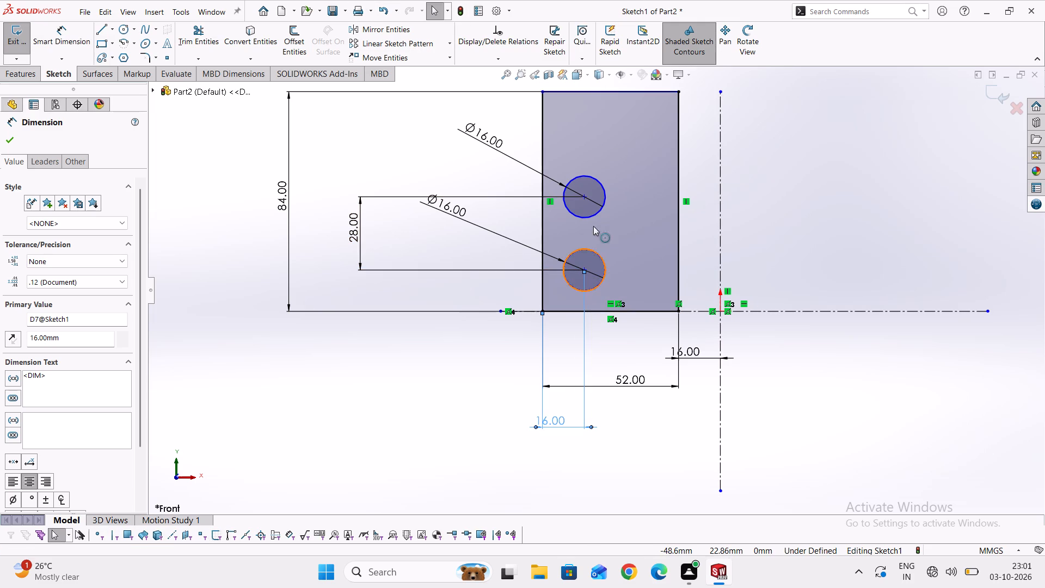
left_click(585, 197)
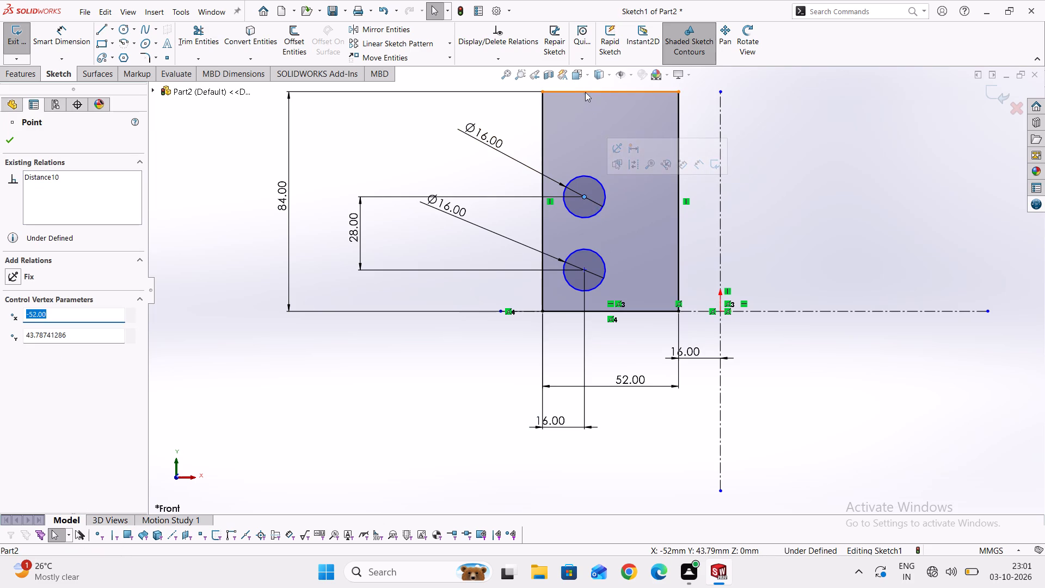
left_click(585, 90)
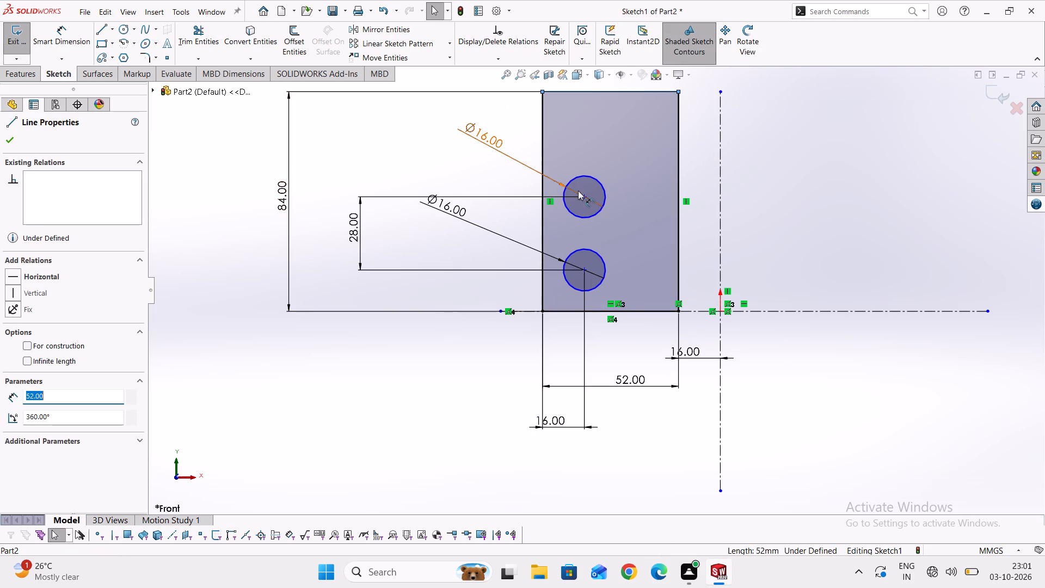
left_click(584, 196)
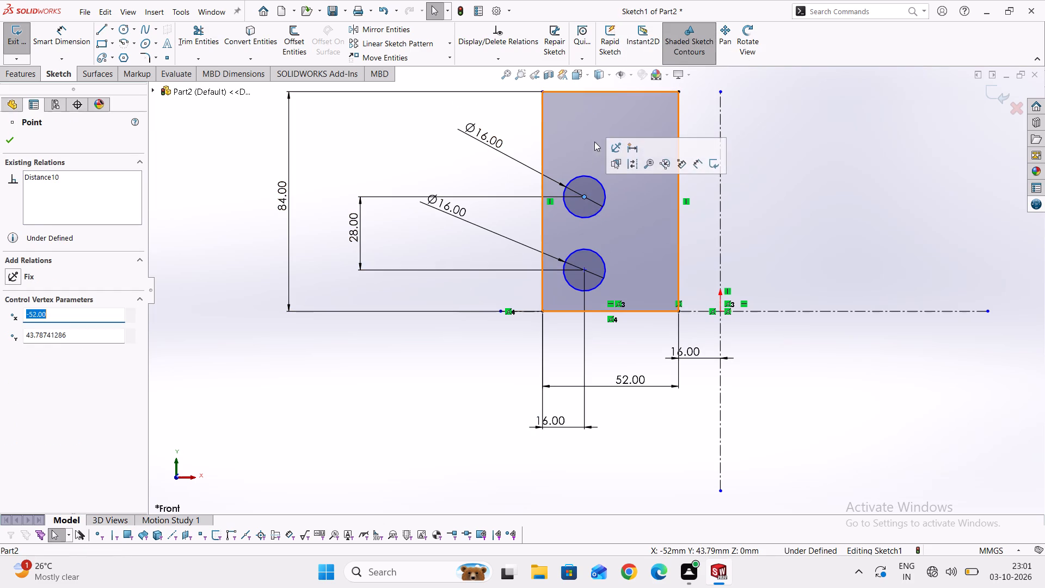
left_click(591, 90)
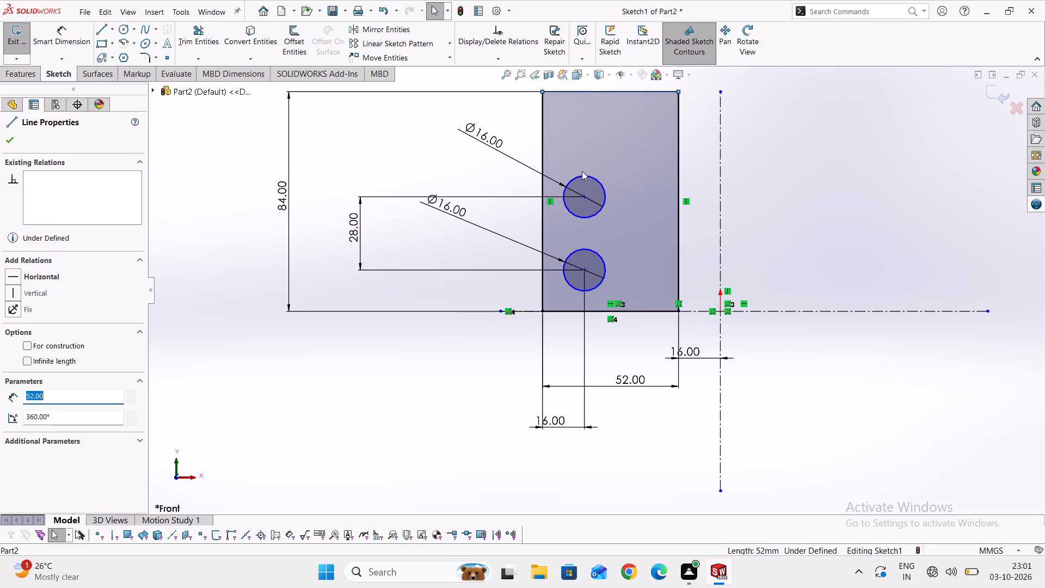
Dimension the upper circle's center 14 mm below the rectangle's top line.
scroll(589, 181, "down", 3)
left_click(67, 40)
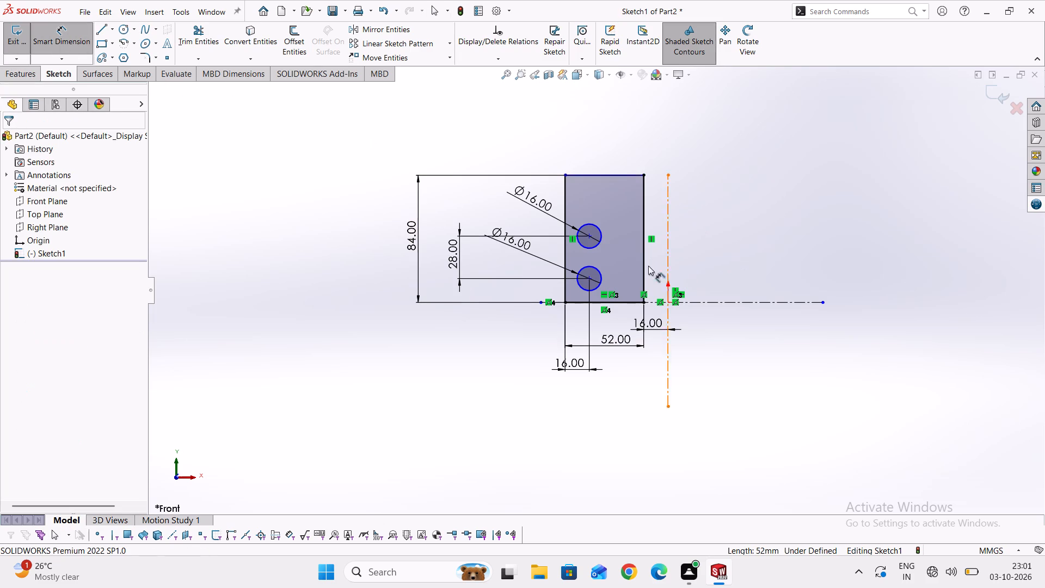
left_click(588, 236)
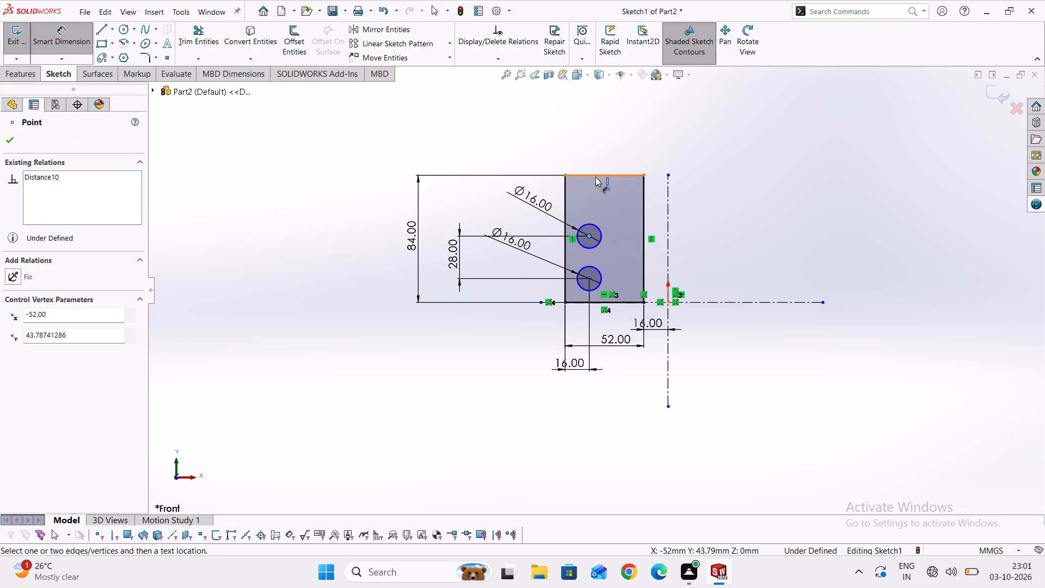
left_click(595, 176)
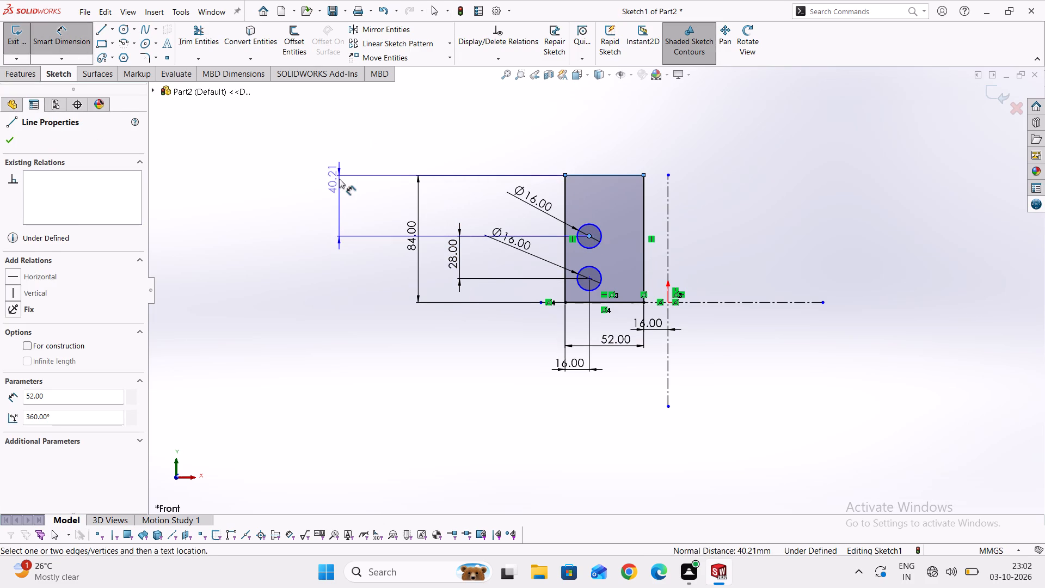
left_click(339, 179)
type("14")
key("Return")
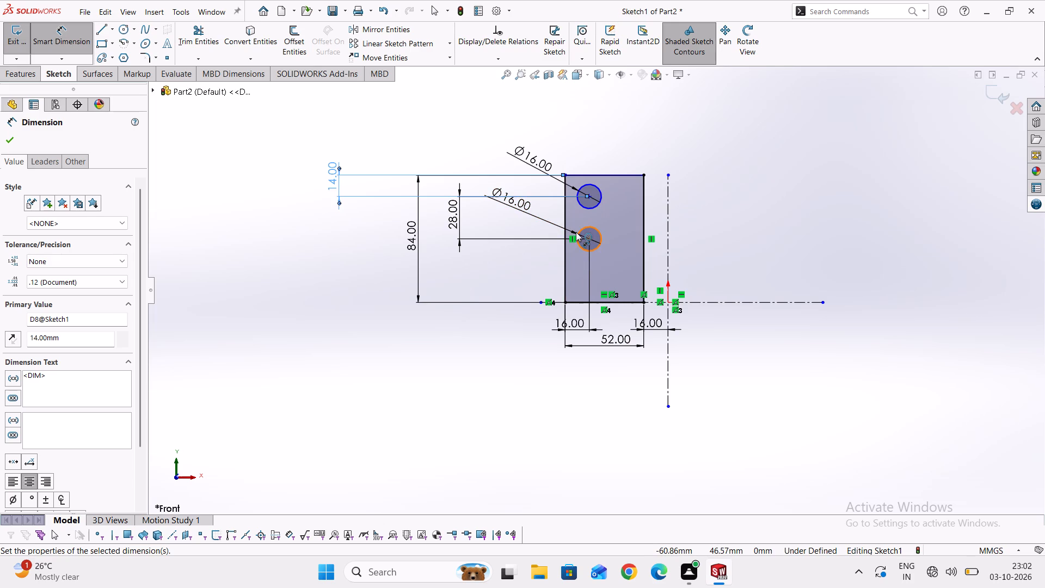
Delete the 14 mm dimension between the upper circle's center and the rectangle's top line.
left_click(630, 203)
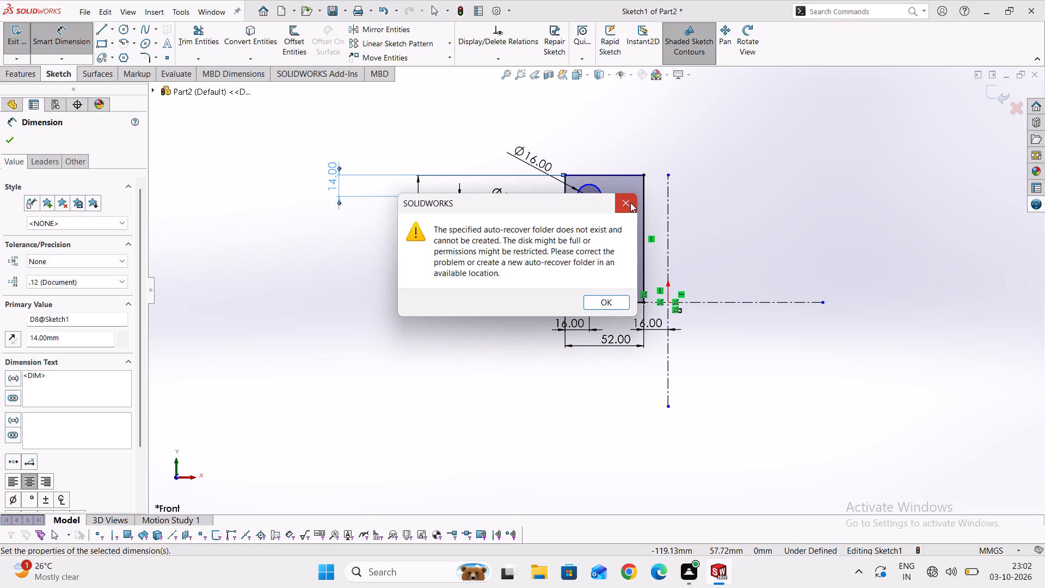
right_click(364, 197)
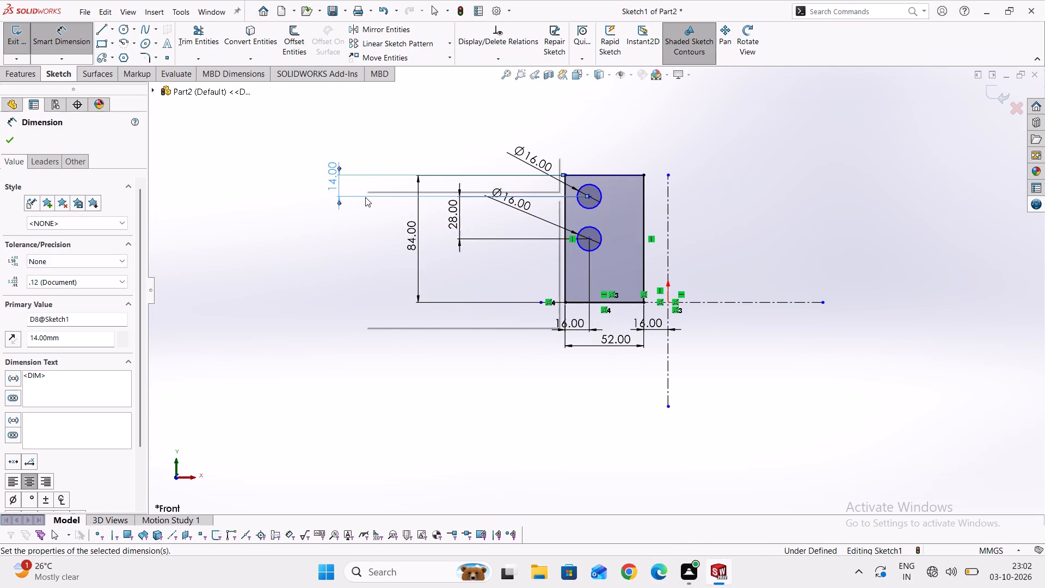
key("Escape")
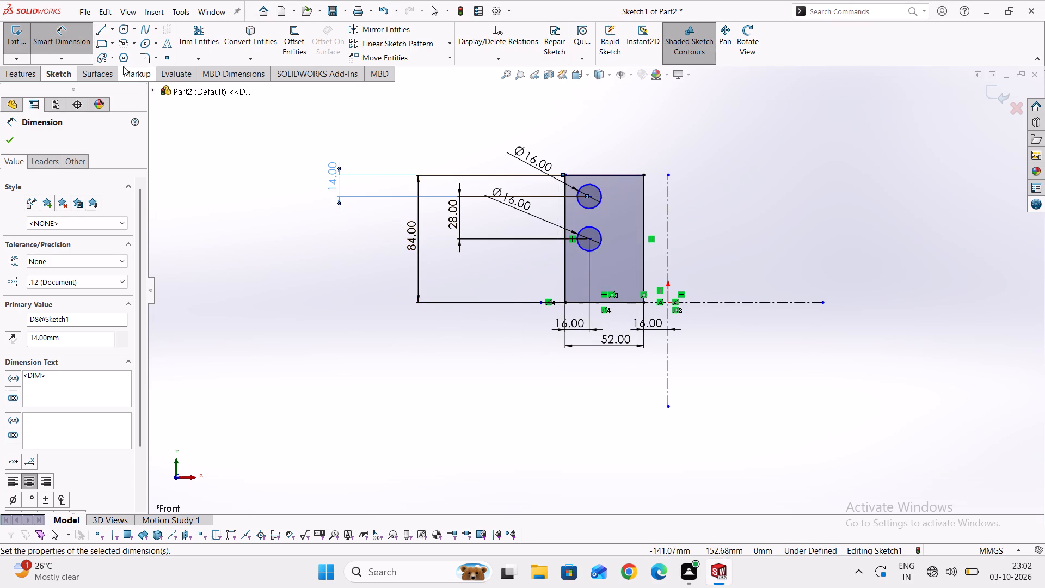
left_click(64, 29)
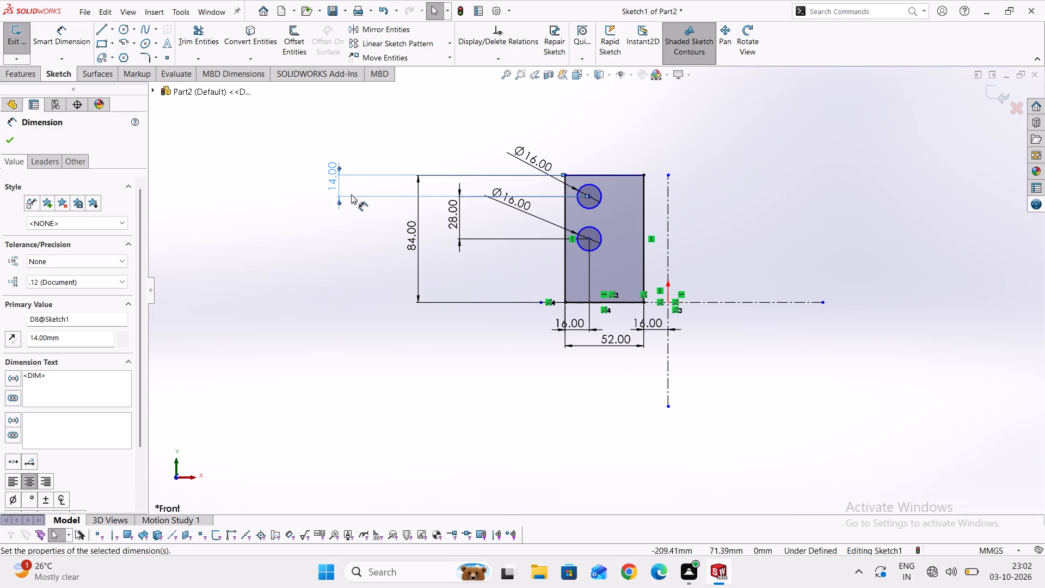
right_click(352, 195)
left_click(388, 346)
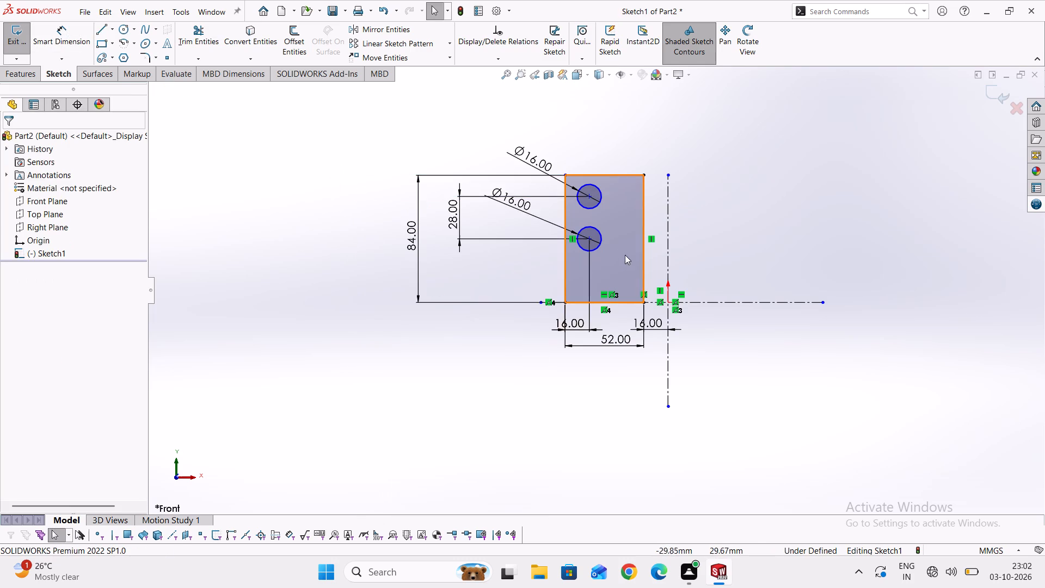
Dimension the lower circle's center 14 mm above the rectangle's bottom line.
left_click(72, 39)
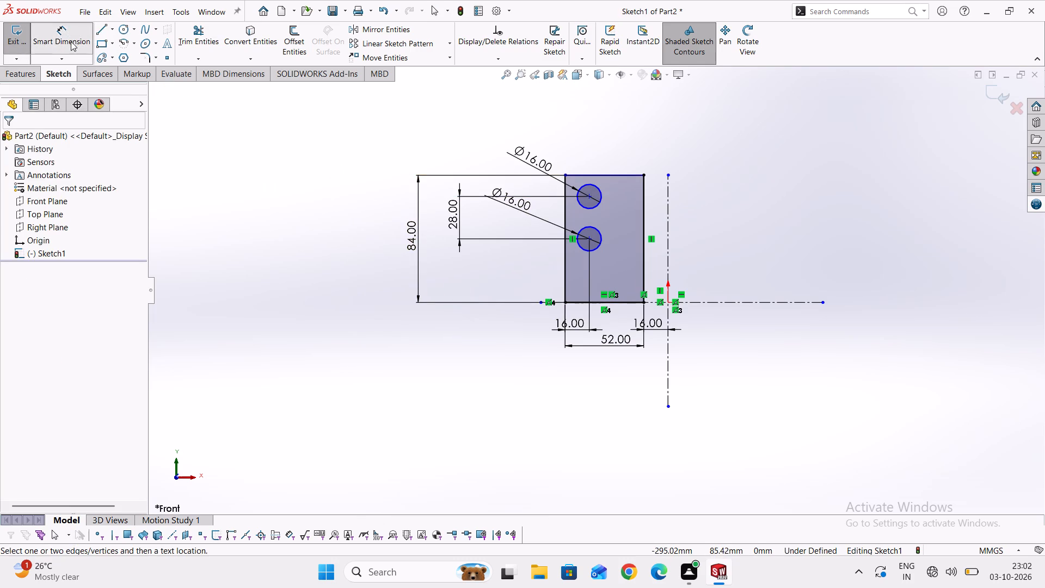
left_click(589, 239)
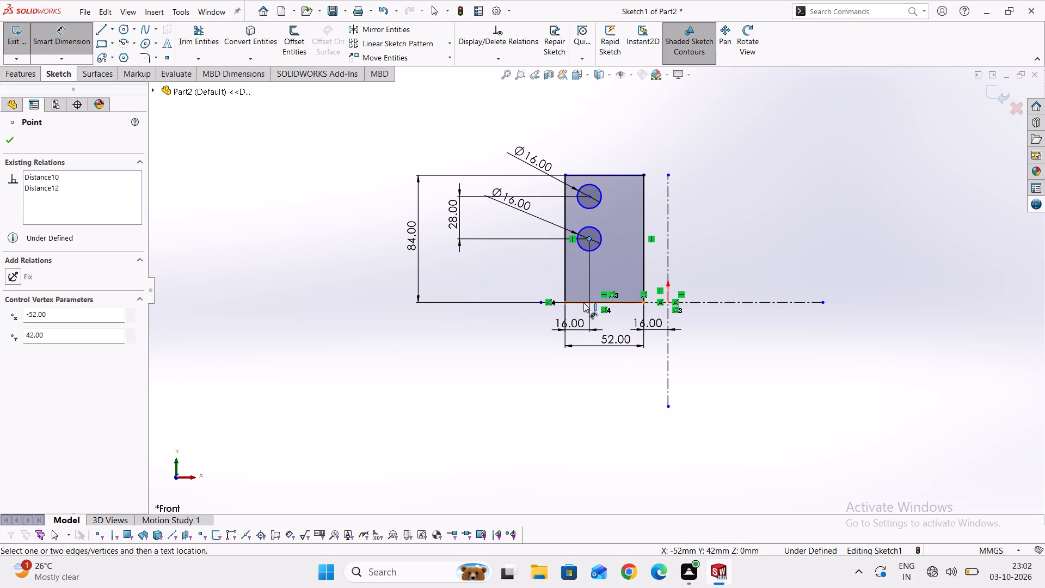
left_click(583, 302)
left_click(335, 256)
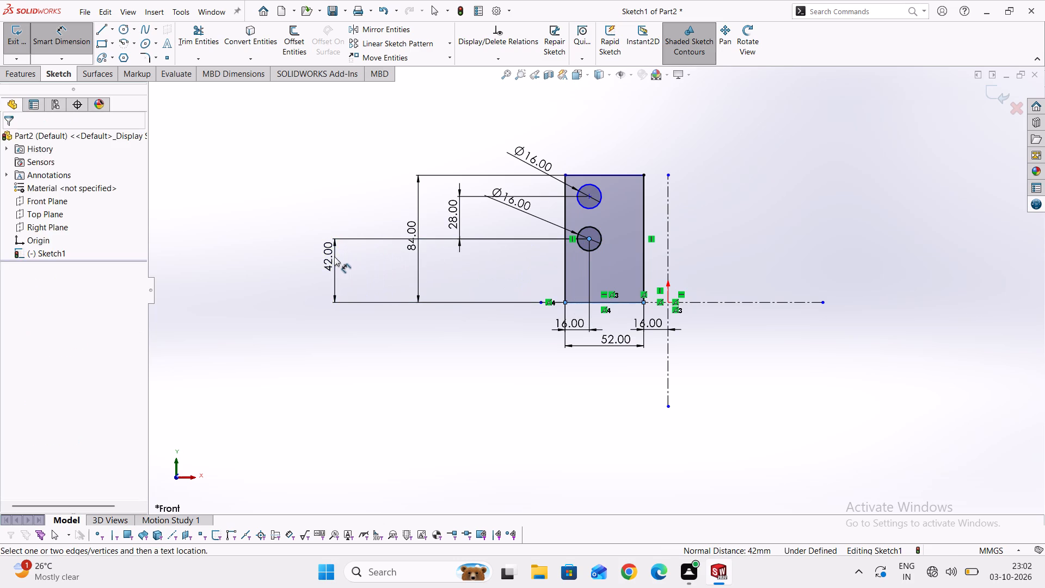
type("14")
key("Return")
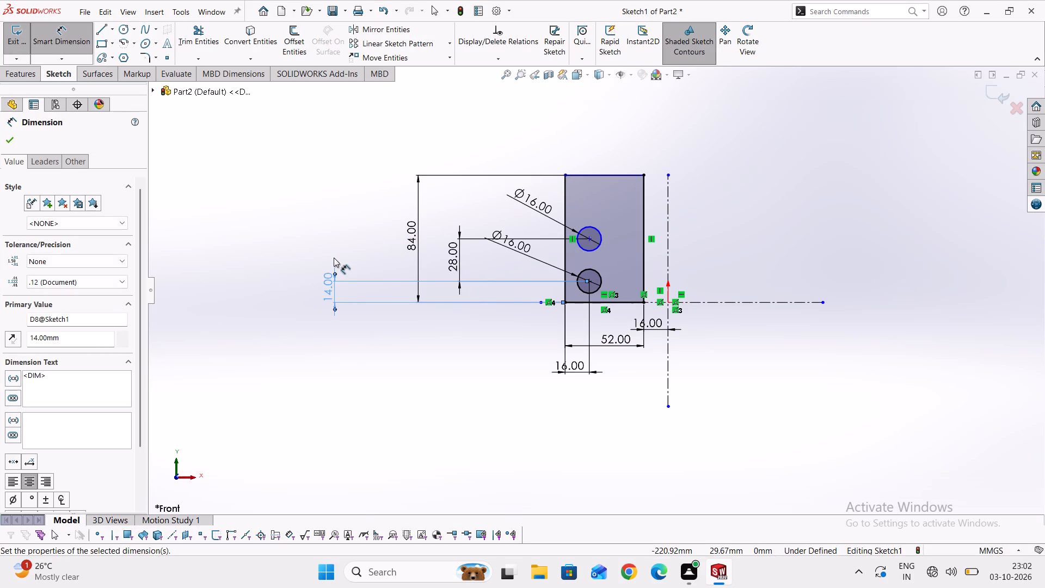
left_click(2, 140)
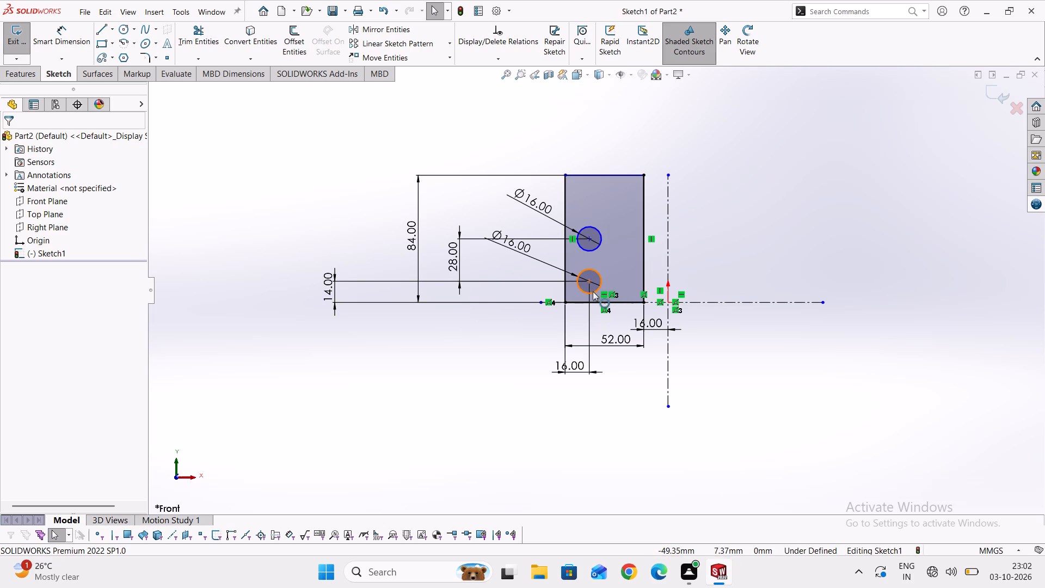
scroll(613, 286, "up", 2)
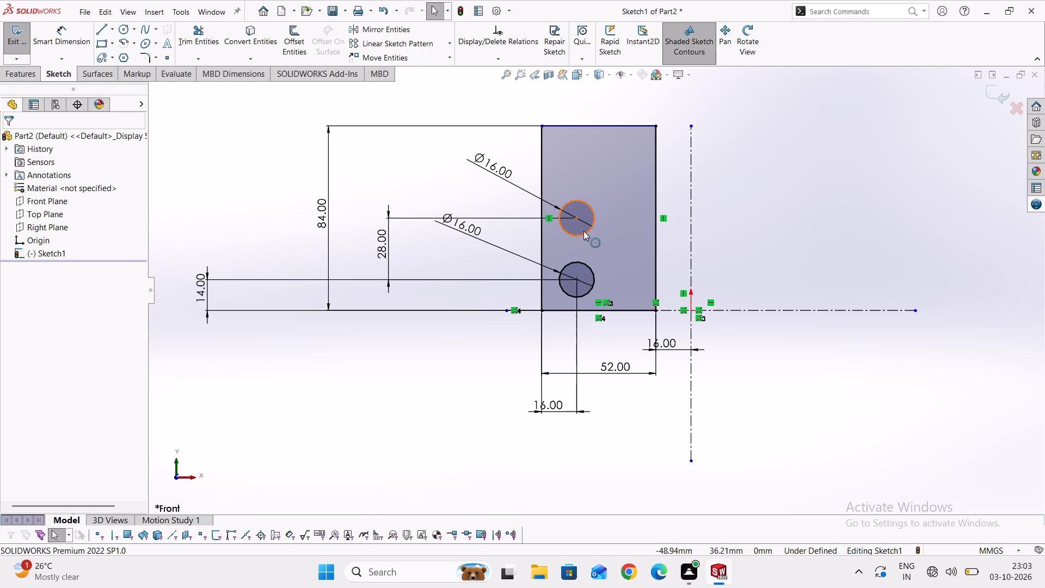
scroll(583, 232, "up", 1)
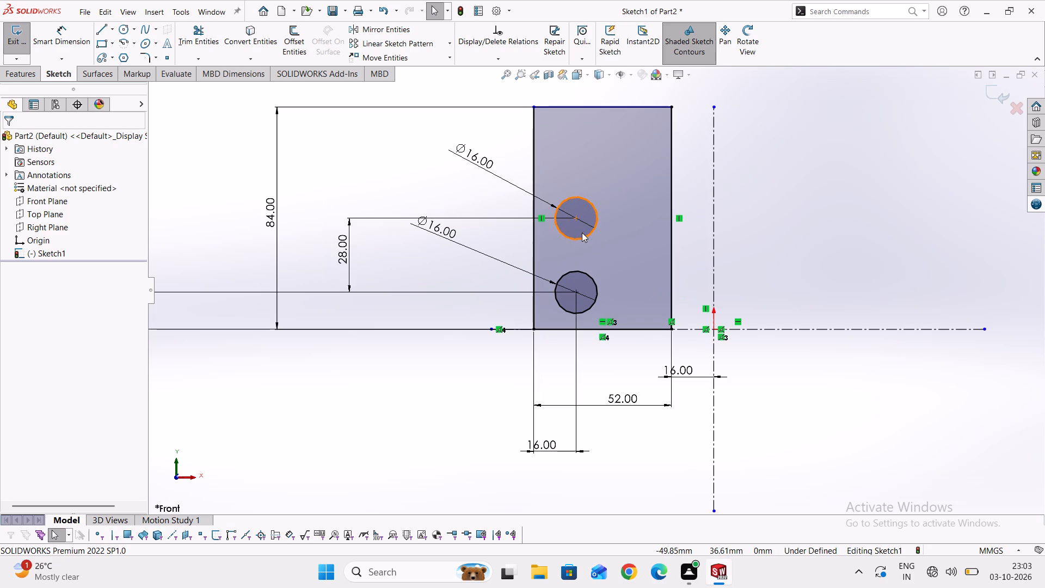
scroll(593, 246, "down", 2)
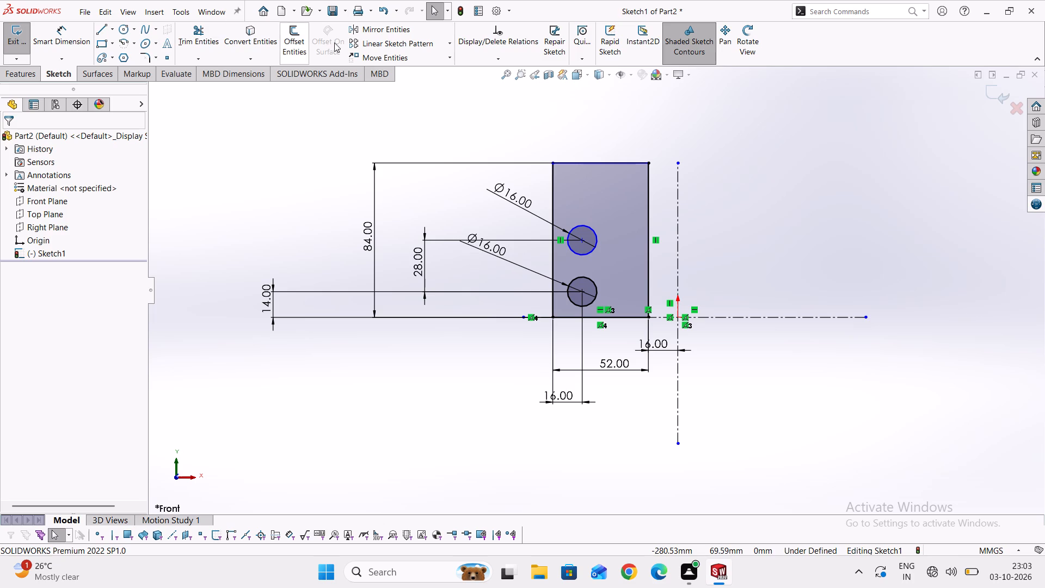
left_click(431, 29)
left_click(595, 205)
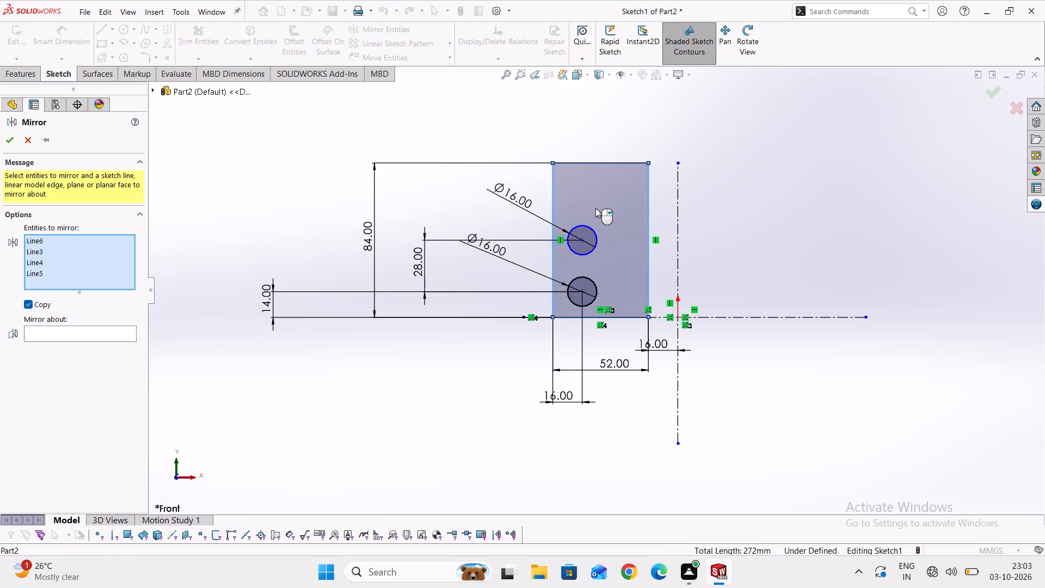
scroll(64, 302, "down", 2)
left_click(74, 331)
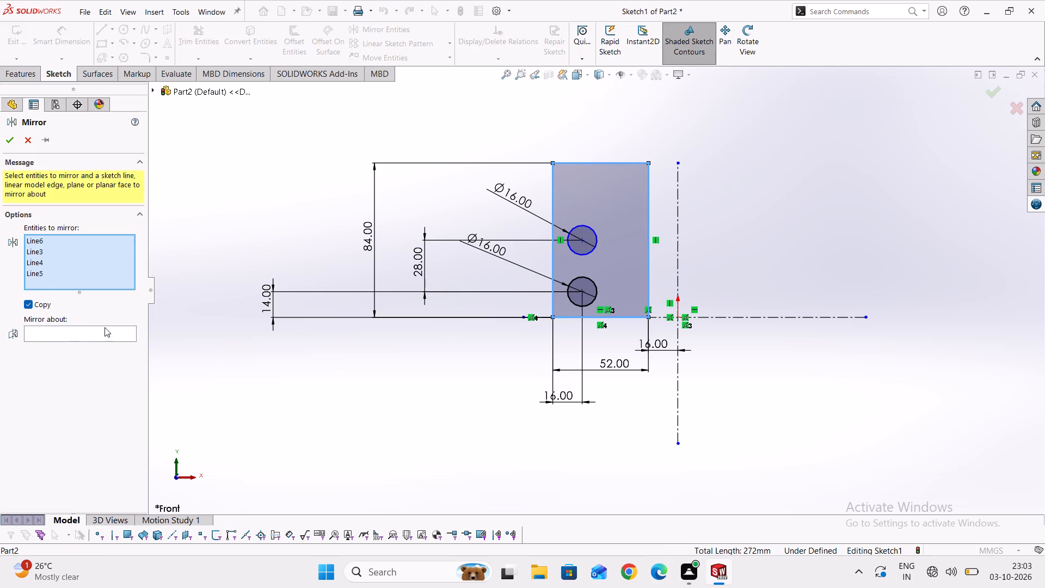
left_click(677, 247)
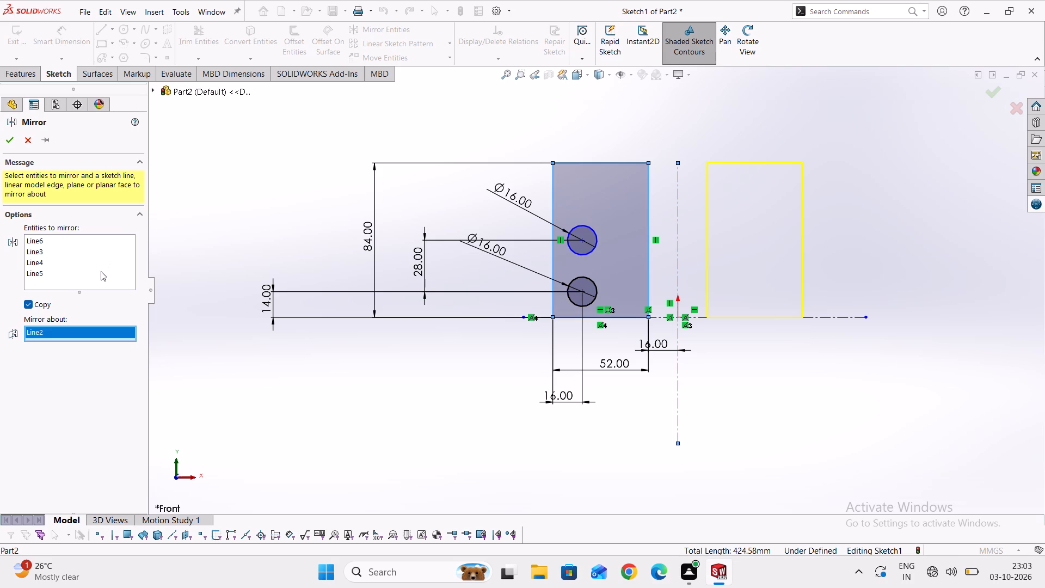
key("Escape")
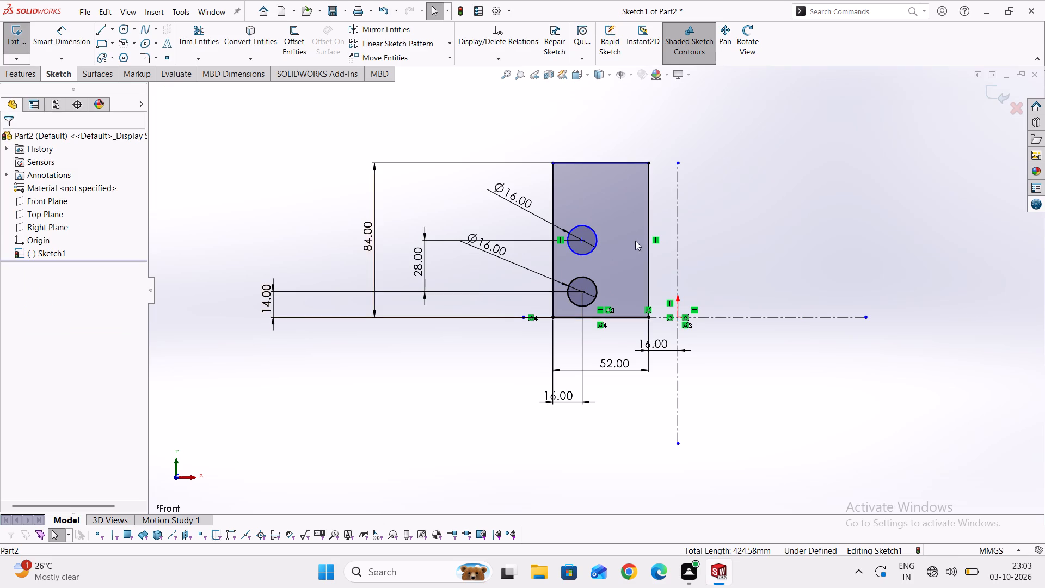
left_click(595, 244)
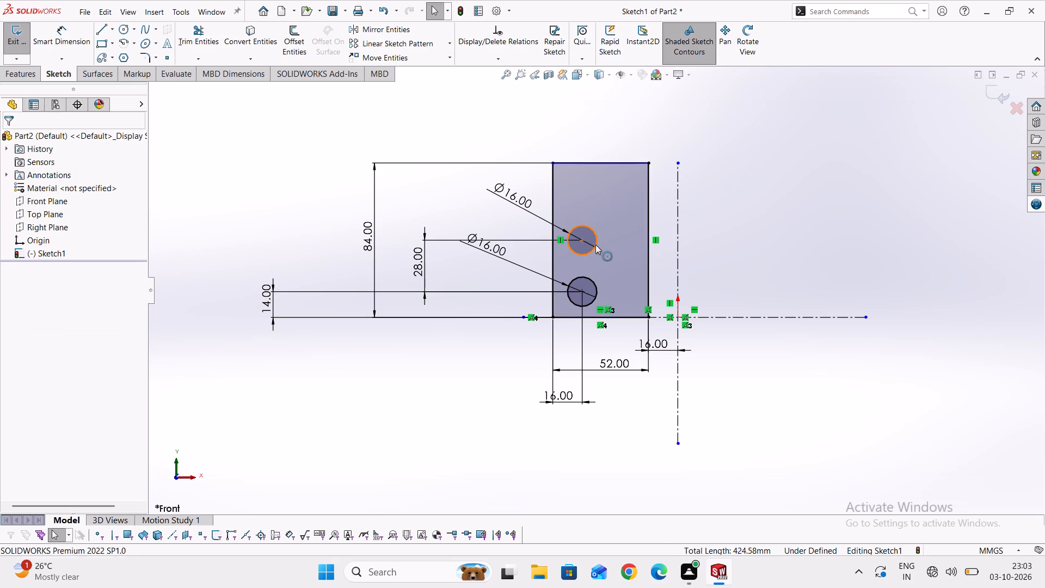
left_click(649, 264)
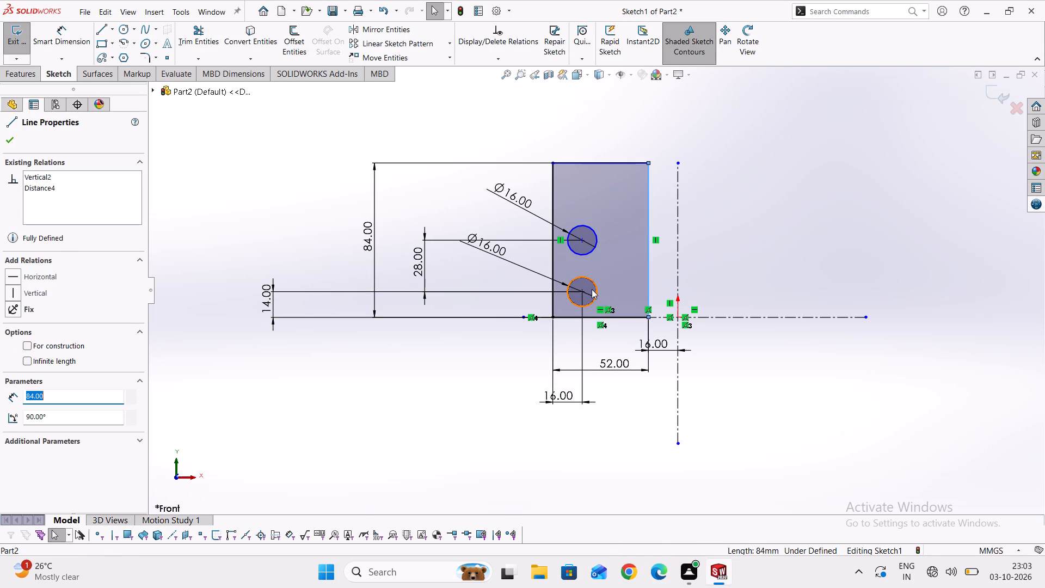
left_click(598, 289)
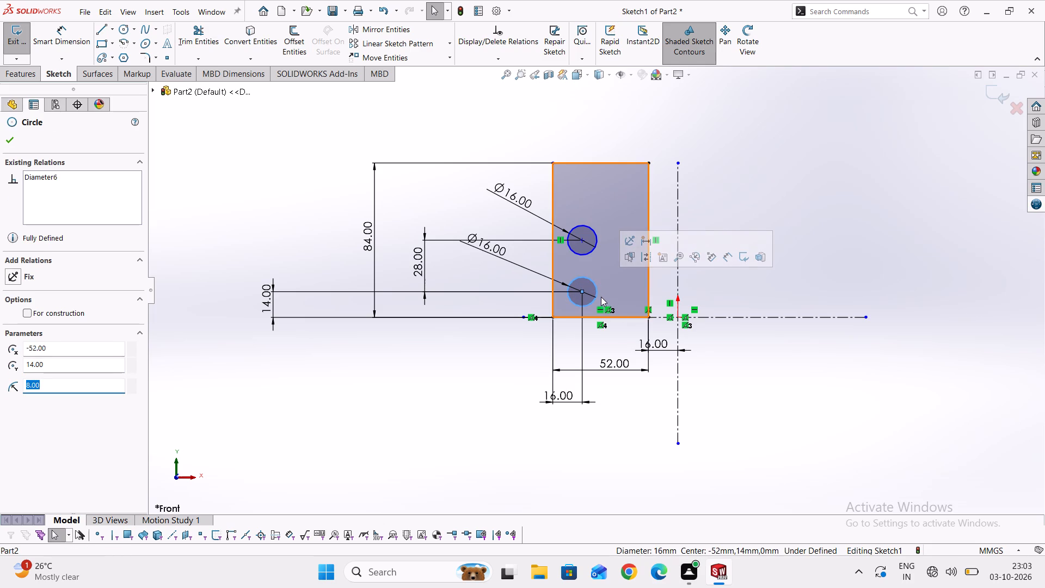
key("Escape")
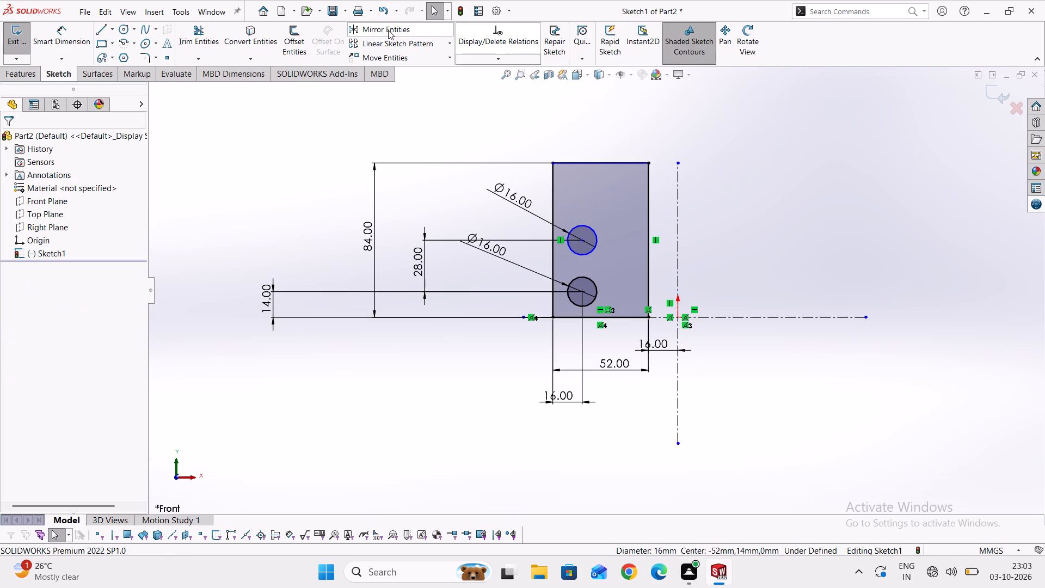
Mirror the rectangle's four lines and both circles about the vertical centerline, keeping the originals.
left_click(382, 28)
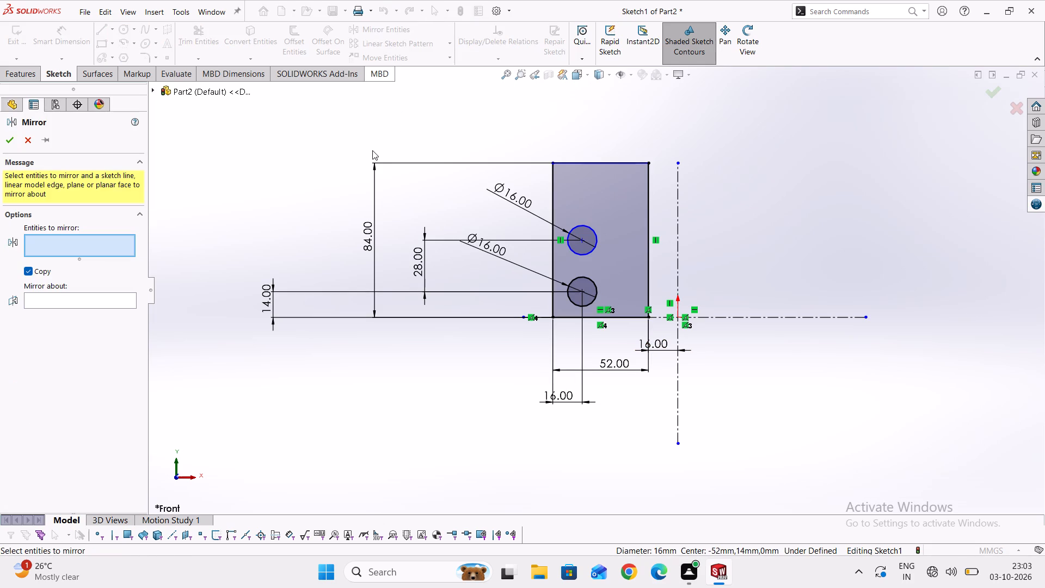
scroll(581, 225, "up", 2)
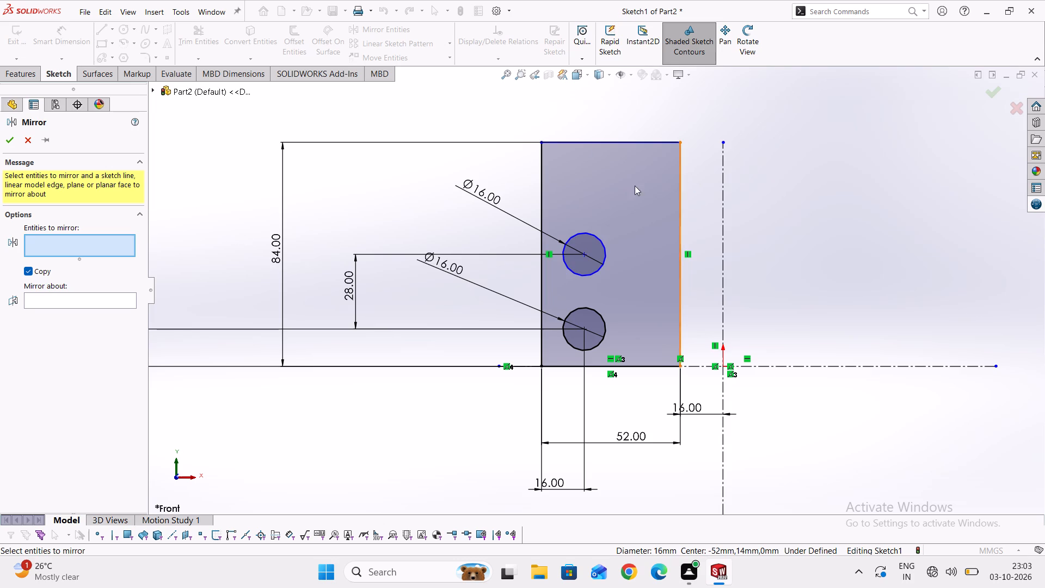
left_click(542, 193)
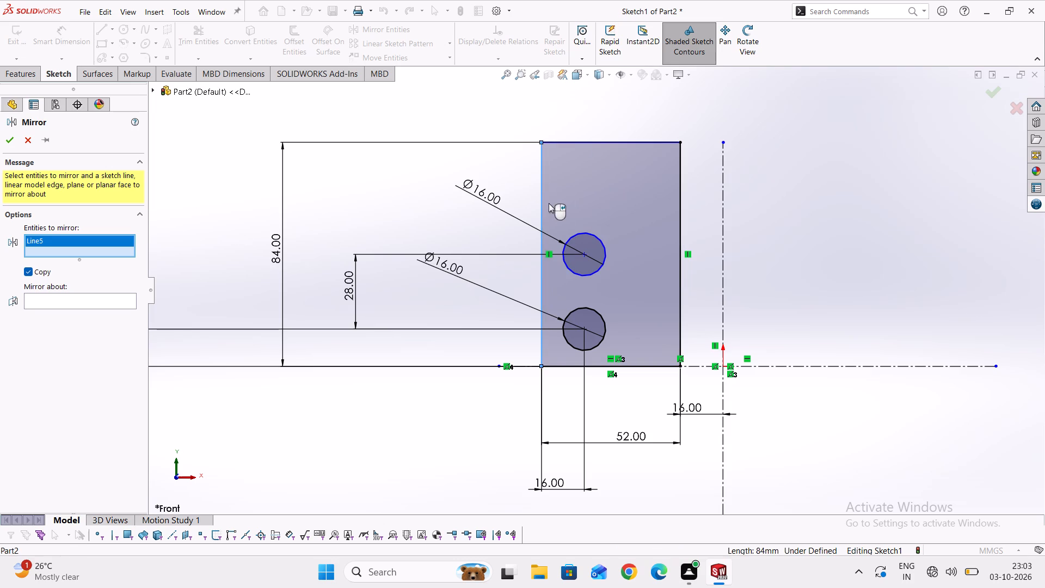
left_click(604, 140)
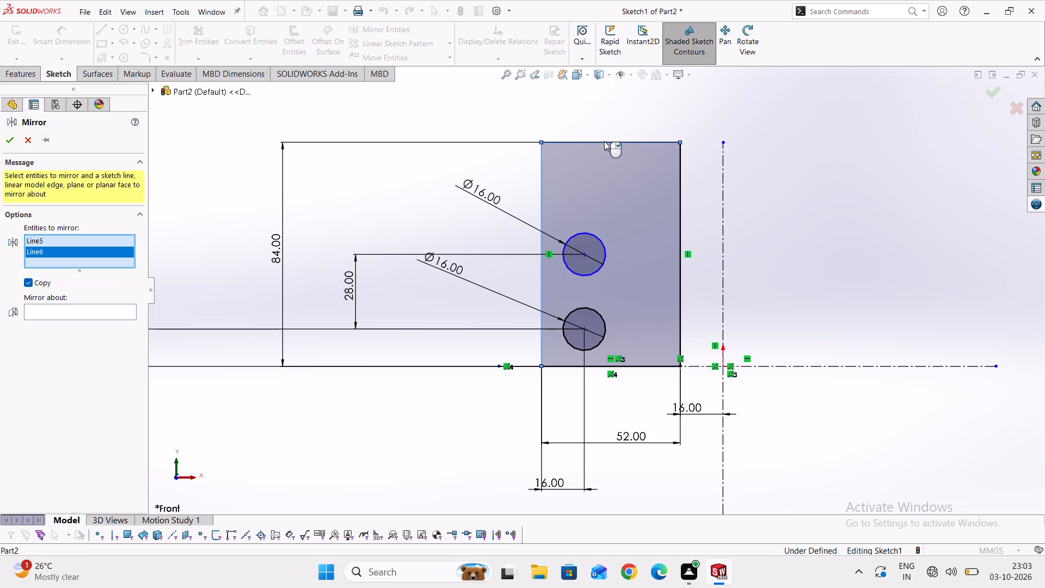
left_click(680, 225)
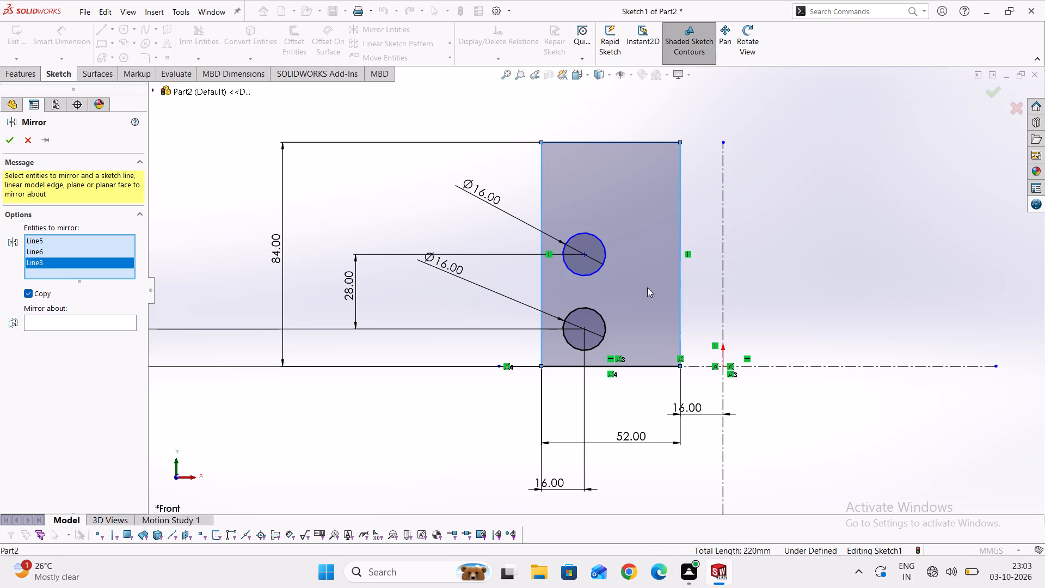
left_click(617, 365)
left_click(601, 342)
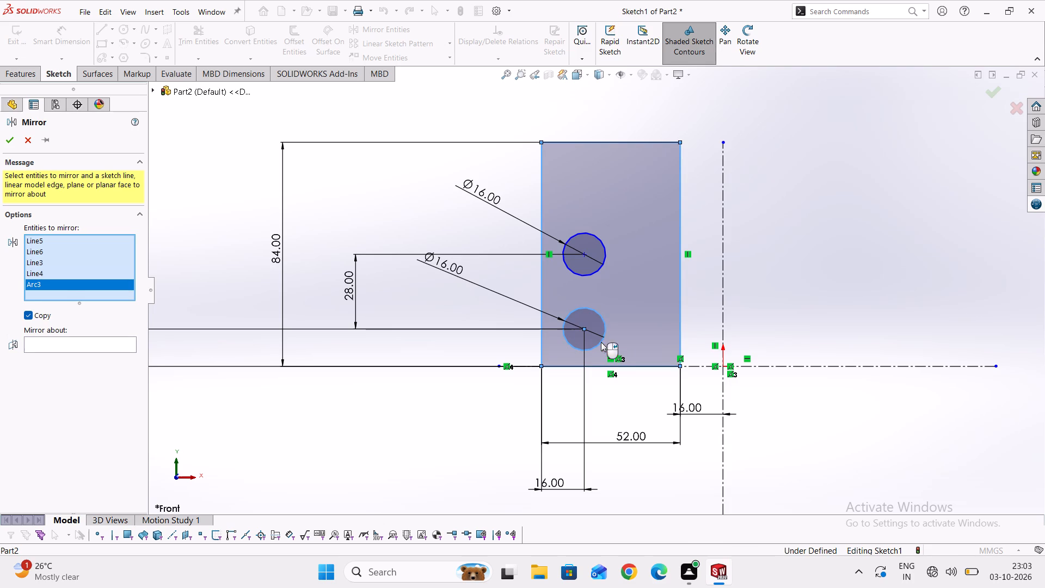
left_click(594, 271)
scroll(620, 299, "down", 2)
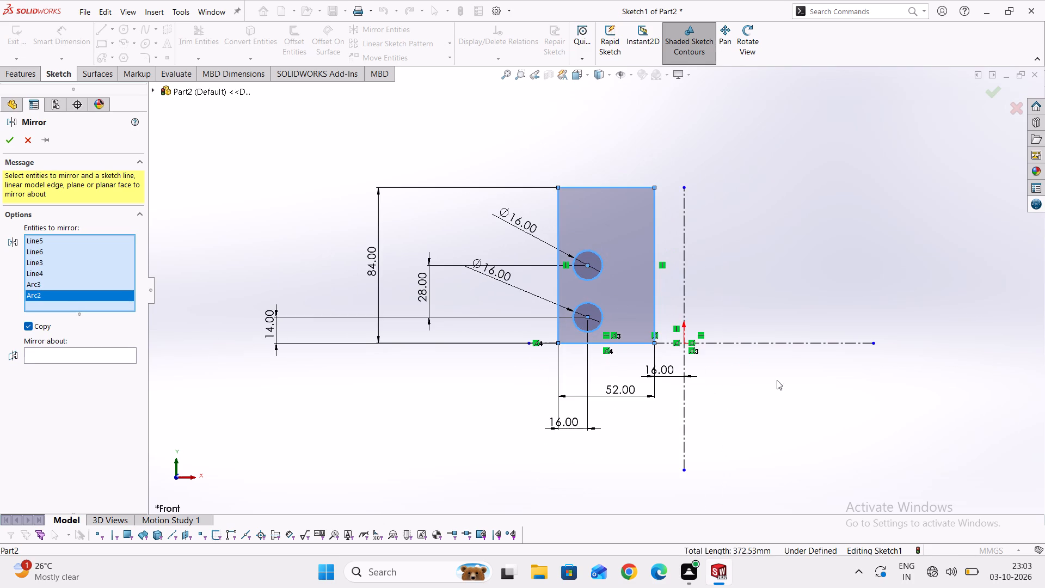
left_click(91, 350)
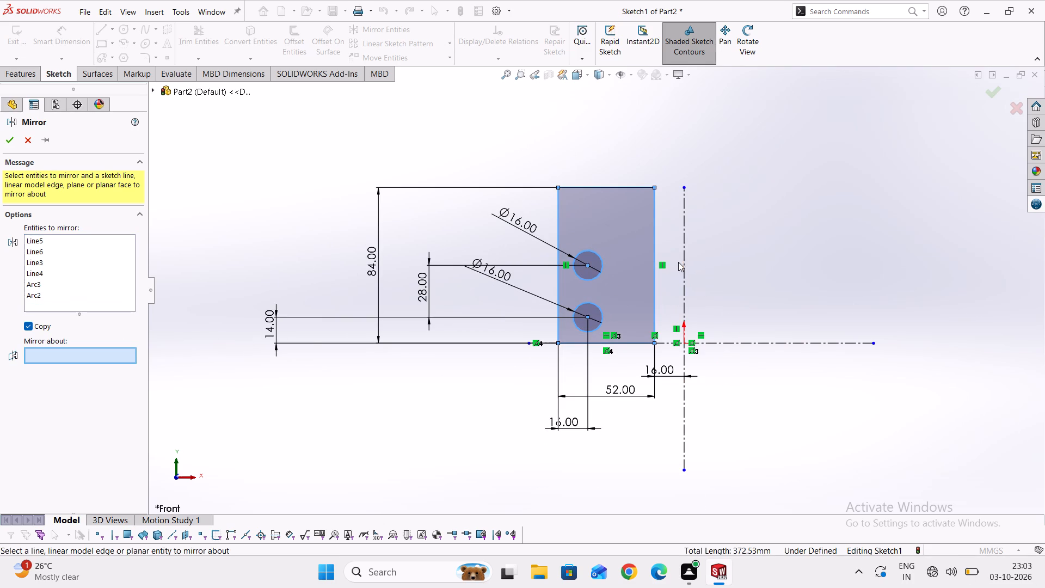
left_click(683, 272)
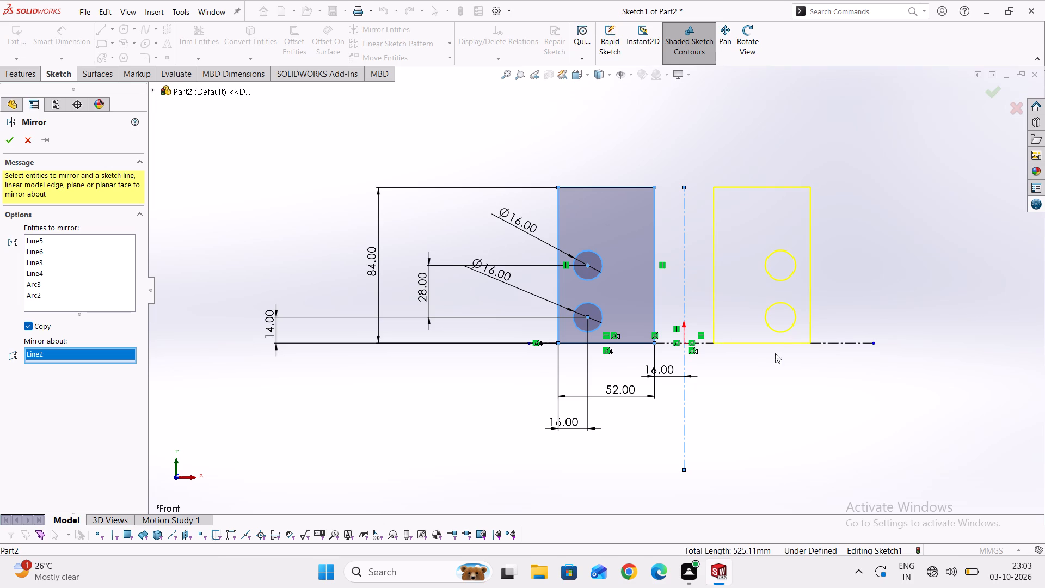
left_click(11, 140)
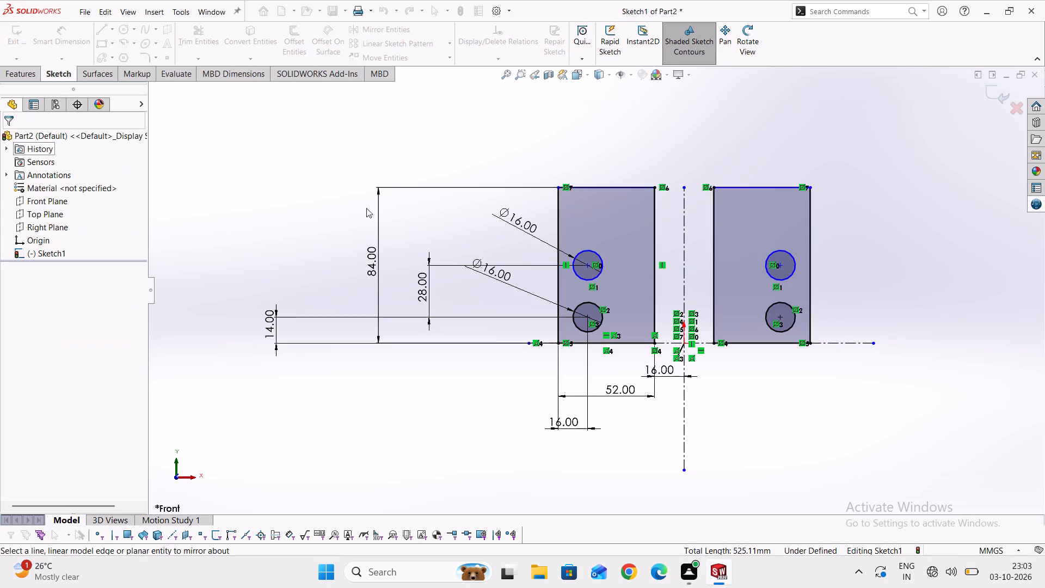
Fully define the two upper circles and both rectangles' top lines using Fully Define Sketch with selected entities.
scroll(764, 237, "up", 3)
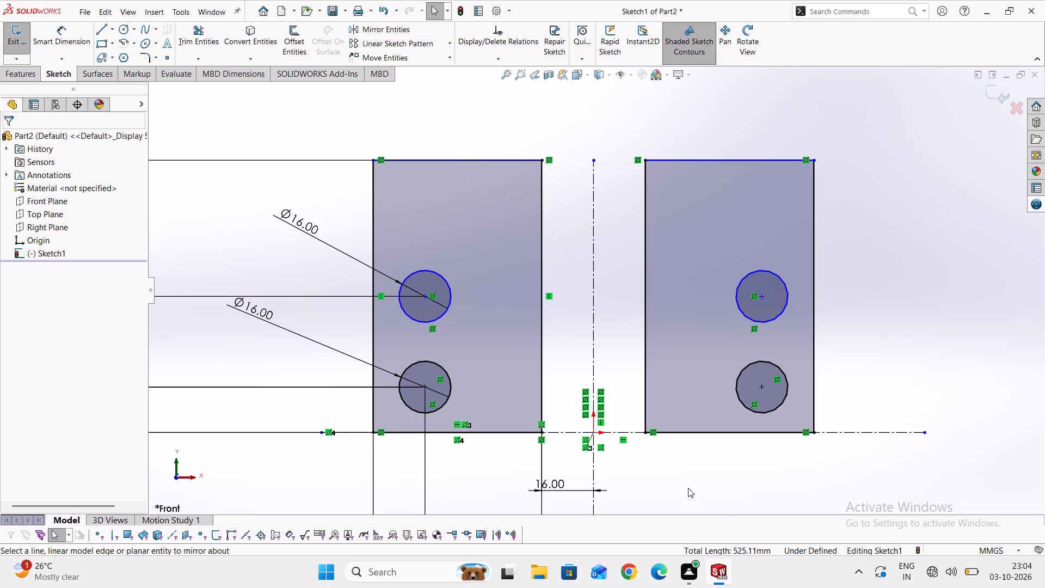
left_click(504, 58)
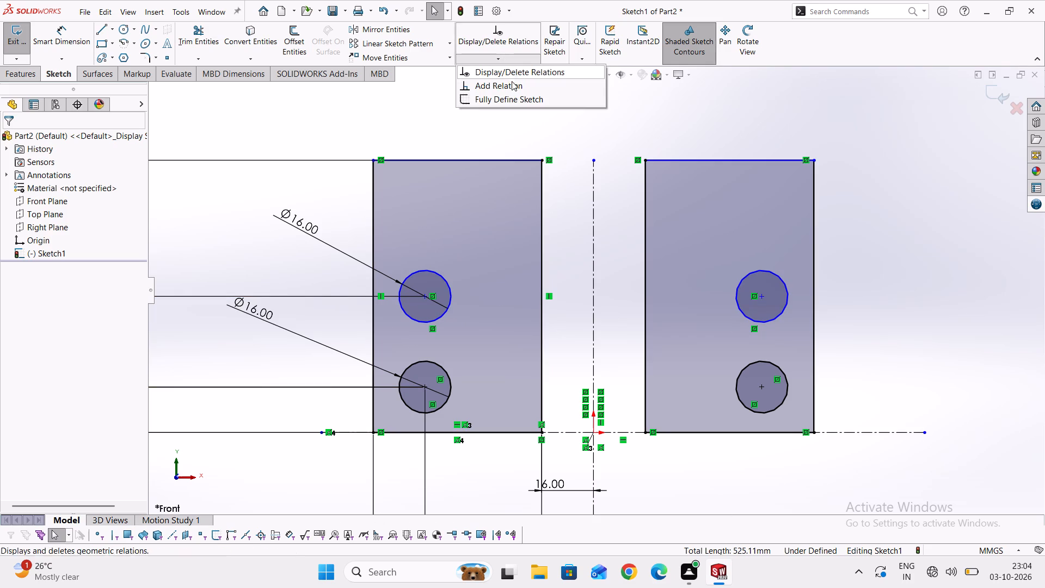
left_click(512, 94)
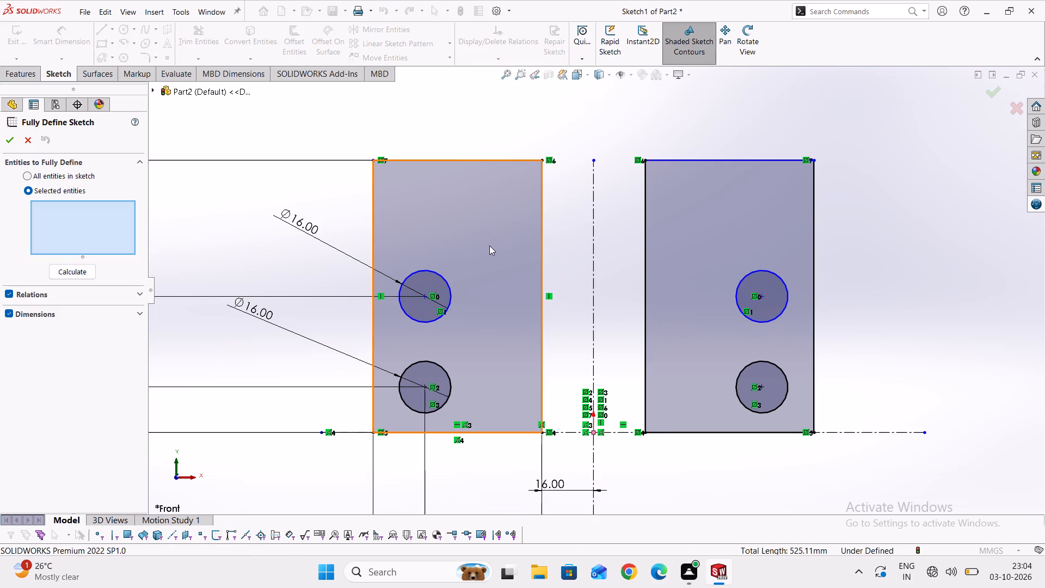
left_click(449, 297)
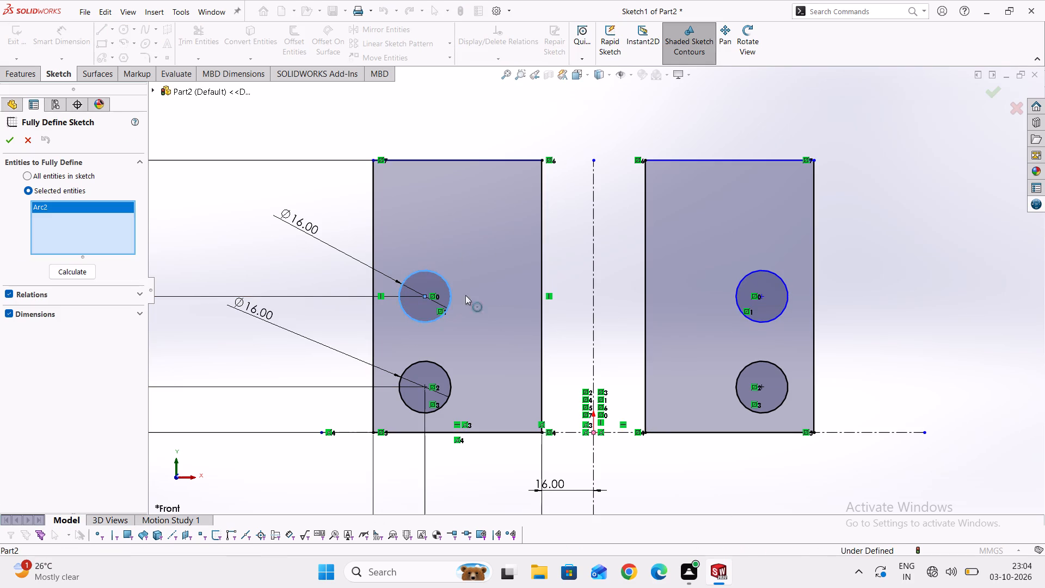
left_click(739, 297)
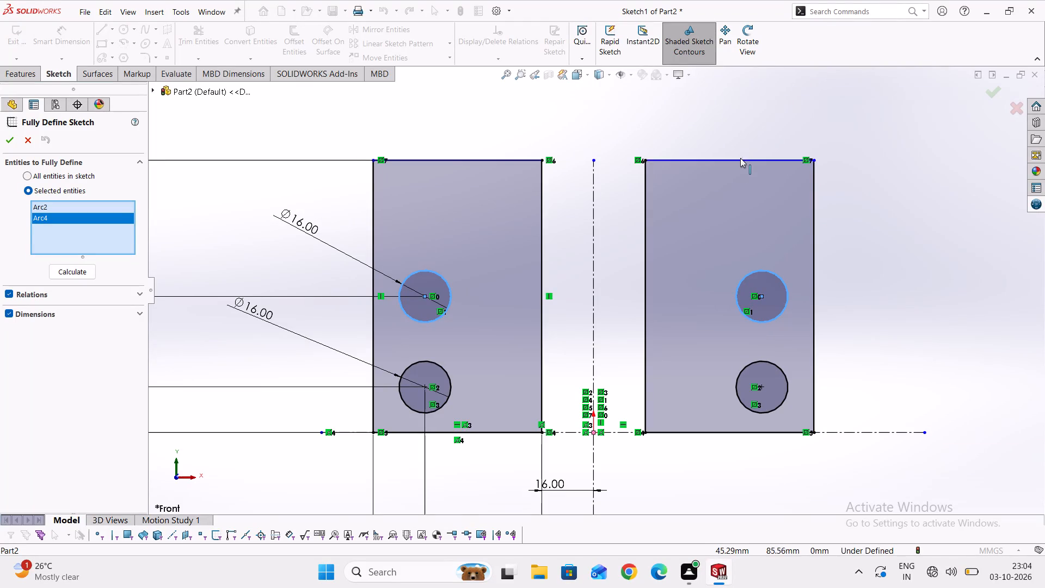
left_click(740, 161)
left_click(484, 161)
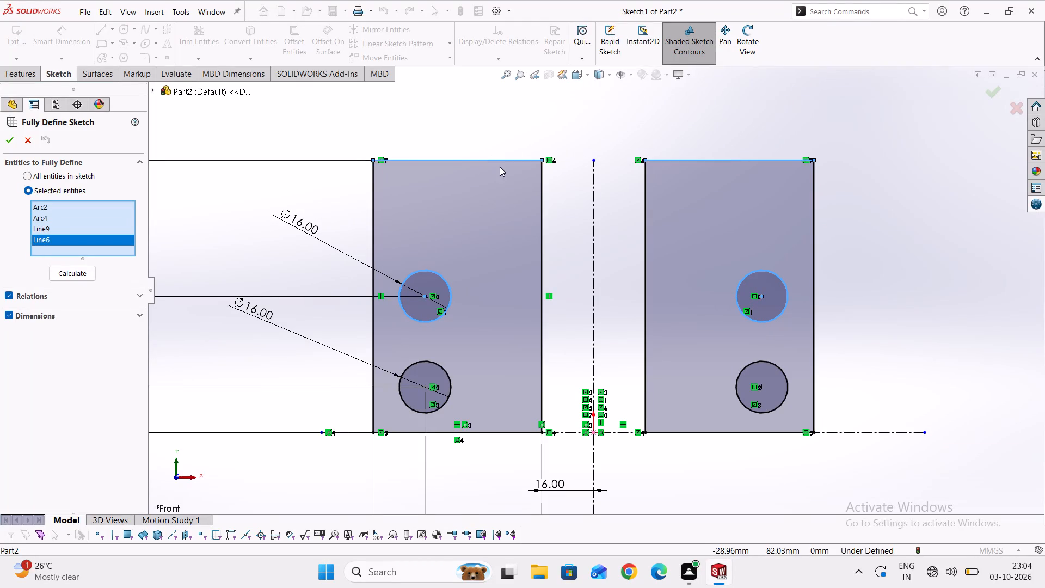
scroll(501, 167, "down", 3)
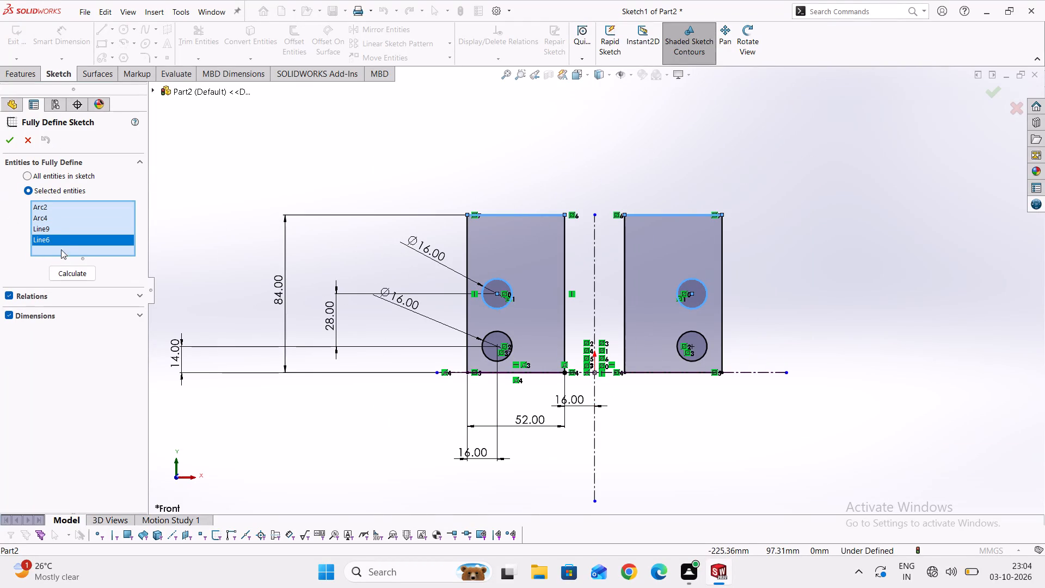
left_click(79, 272)
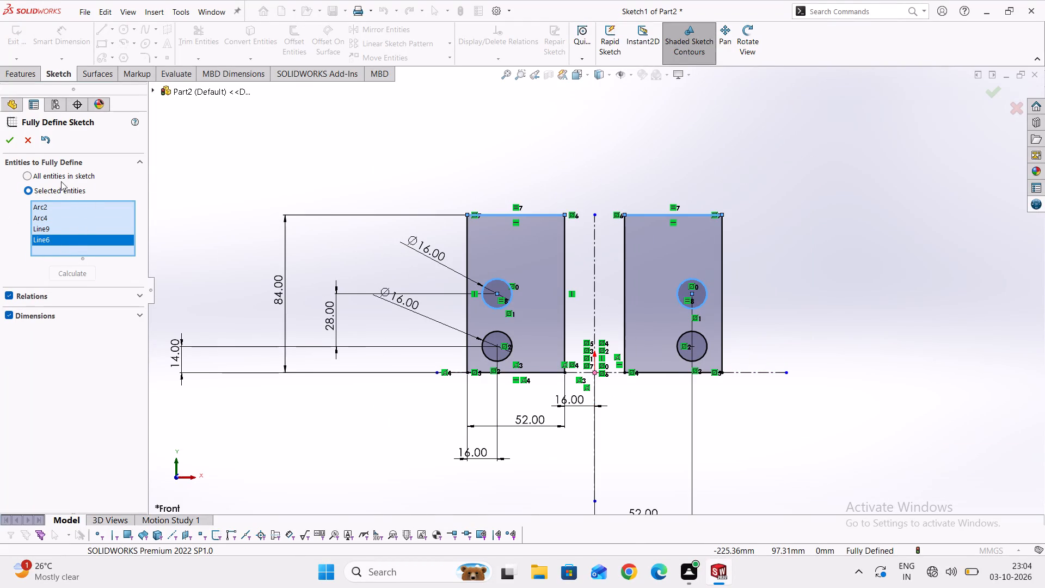
left_click(5, 142)
Extrude the two rectangle profiles with their holes as a Mid Plane boss 20 mm deep.
scroll(374, 213, "down", 2)
scroll(546, 281, "up", 1)
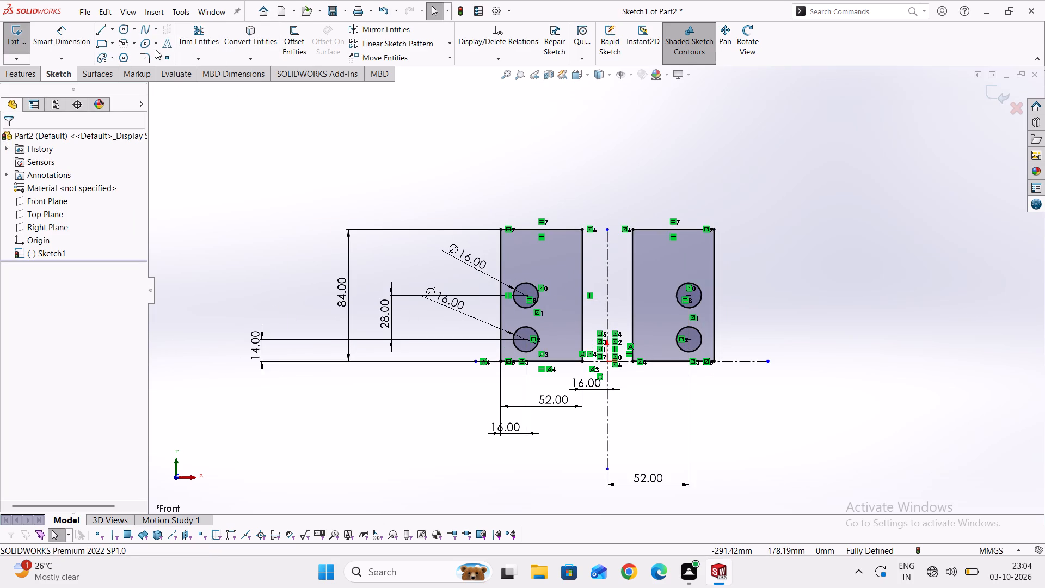
left_click(7, 72)
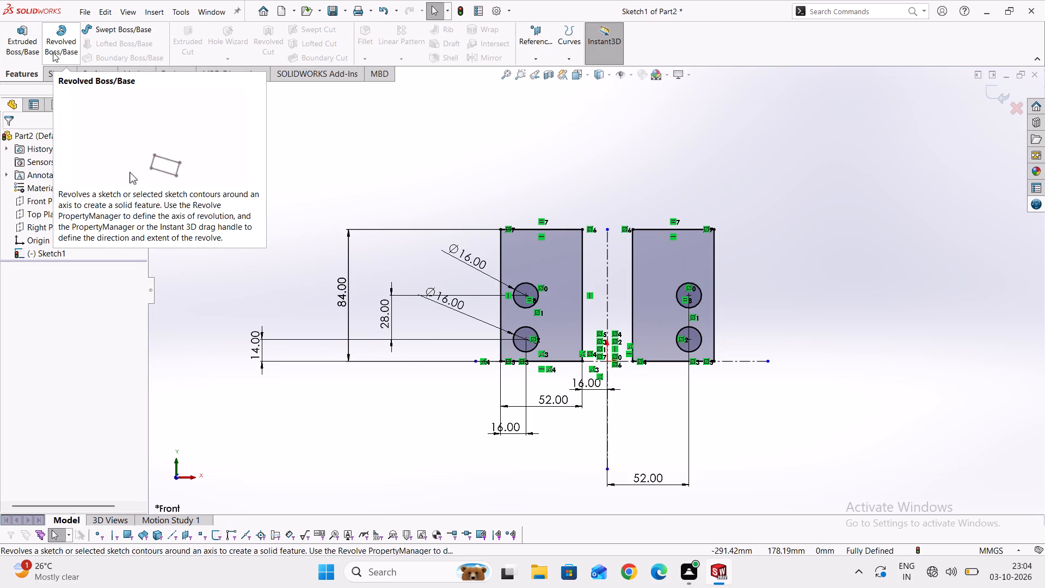
left_click(30, 51)
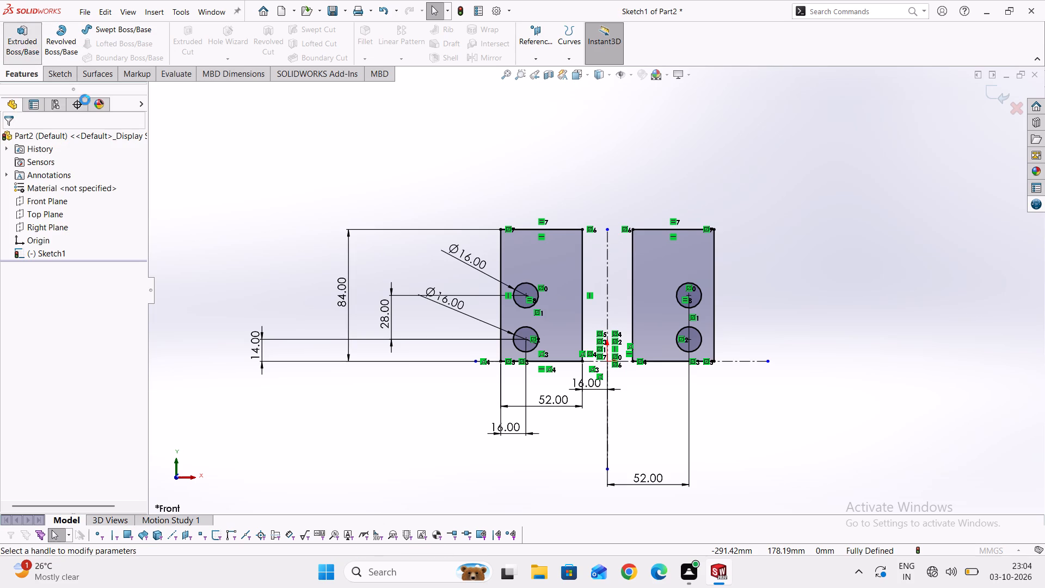
middle_click_drag(427, 336, 427, 337)
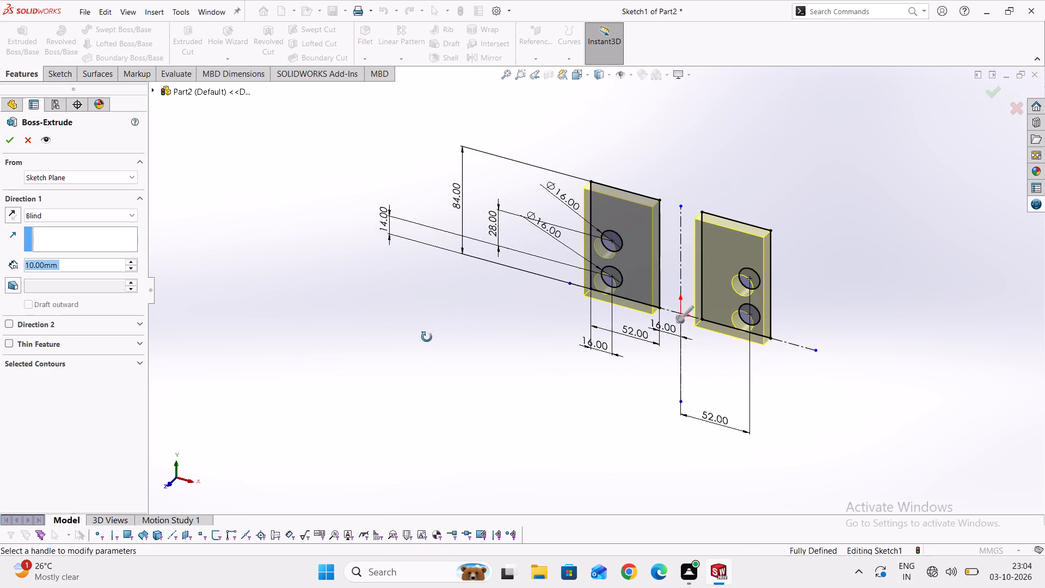
middle_click_drag(427, 337, 385, 309)
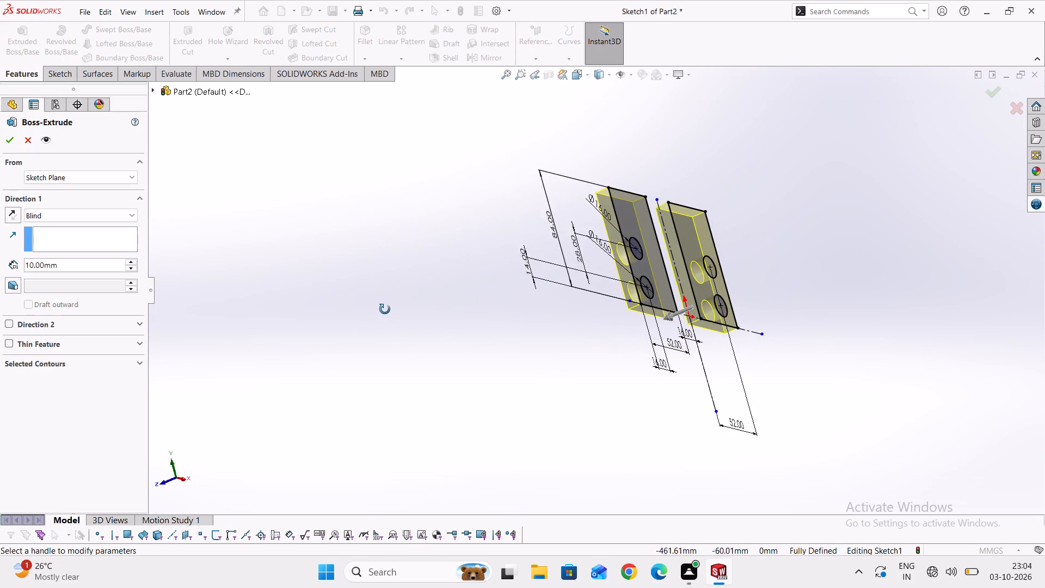
middle_click_drag(385, 309, 390, 316)
left_click(60, 216)
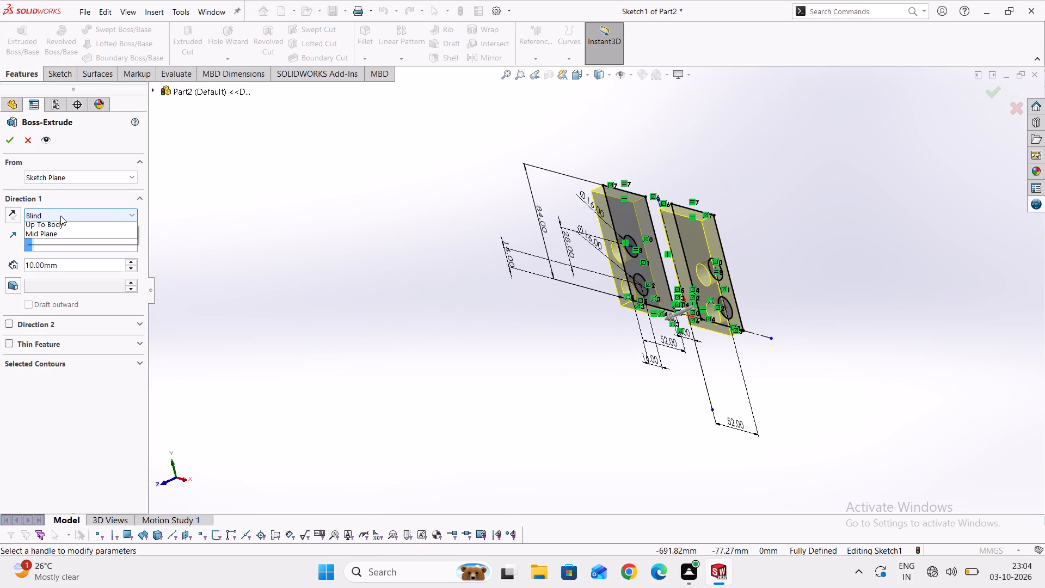
left_click(54, 274)
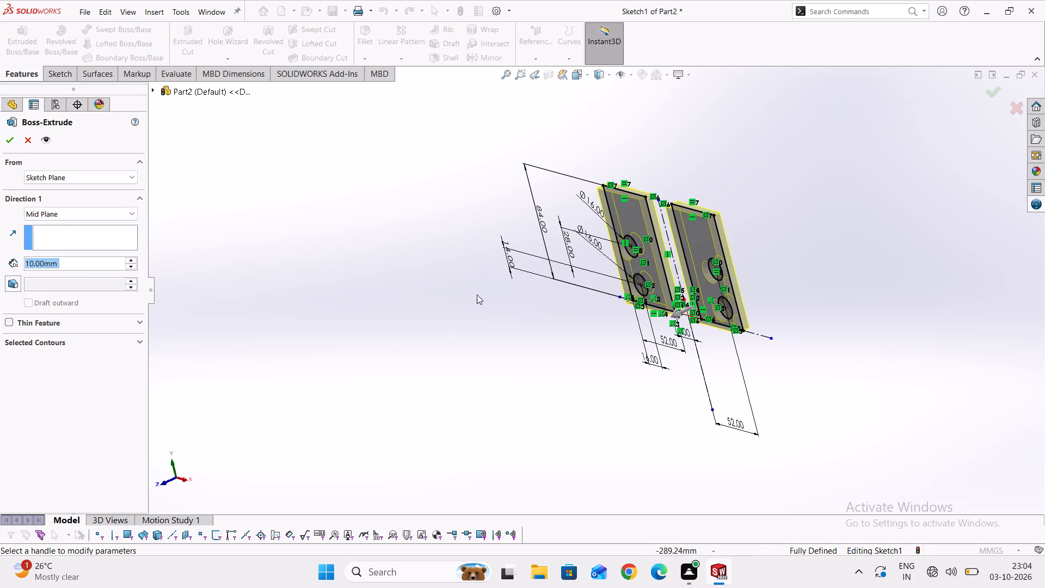
scroll(741, 256, "up", 3)
middle_click_drag(793, 260, 759, 291)
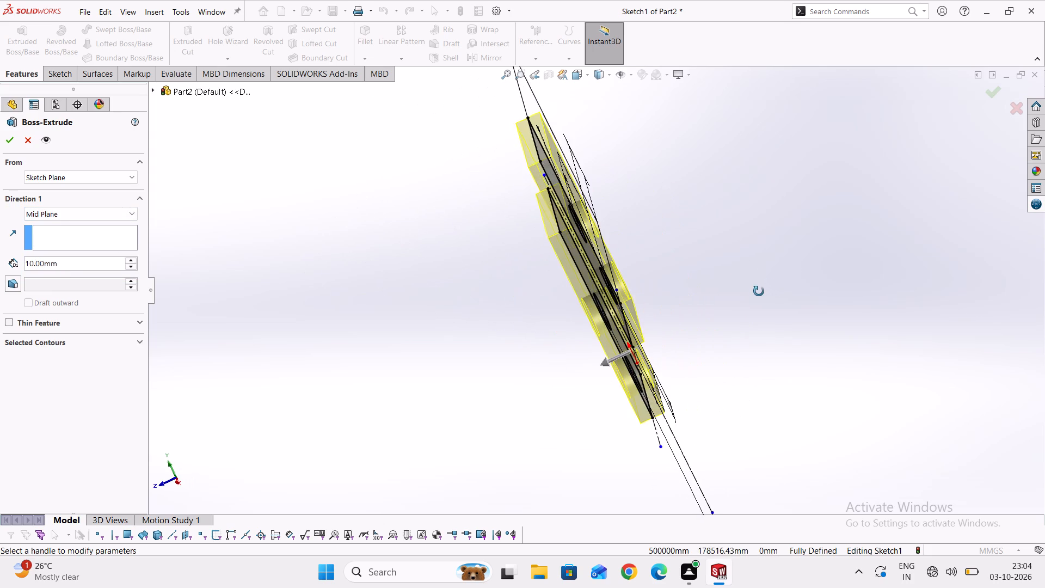
middle_click_drag(759, 291, 747, 304)
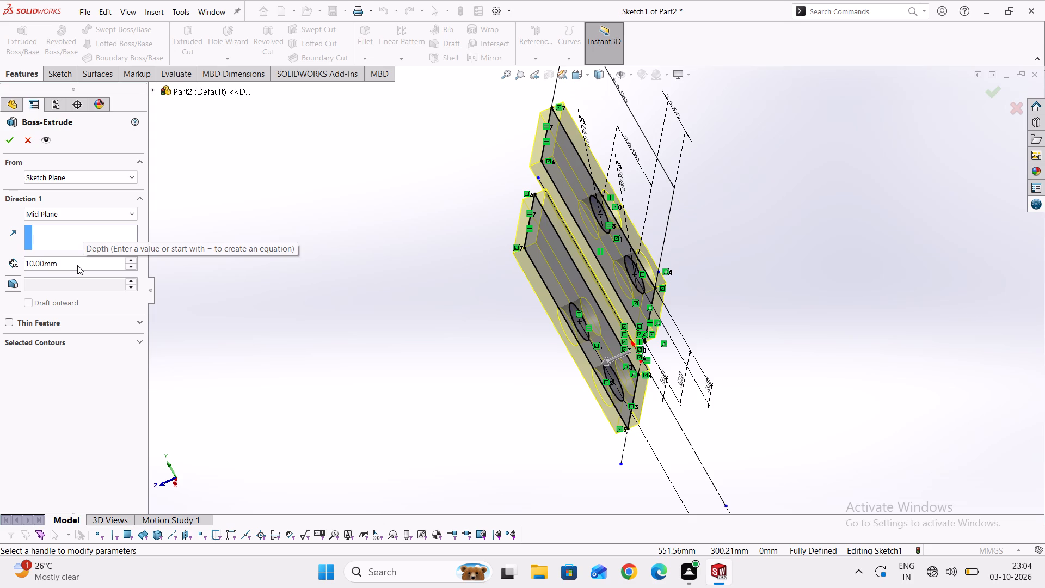
double_click(77, 264)
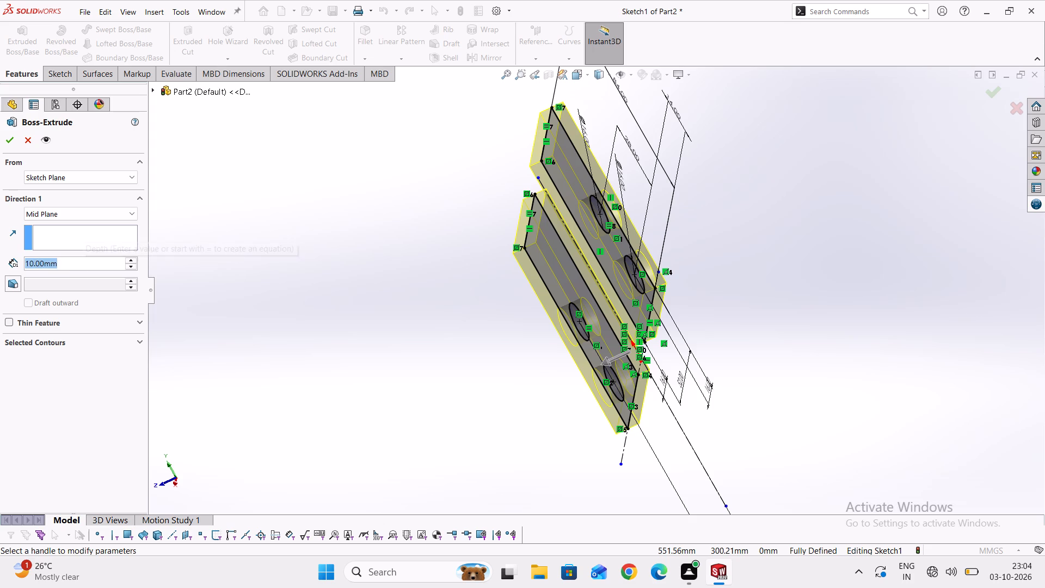
type("20")
key("Return")
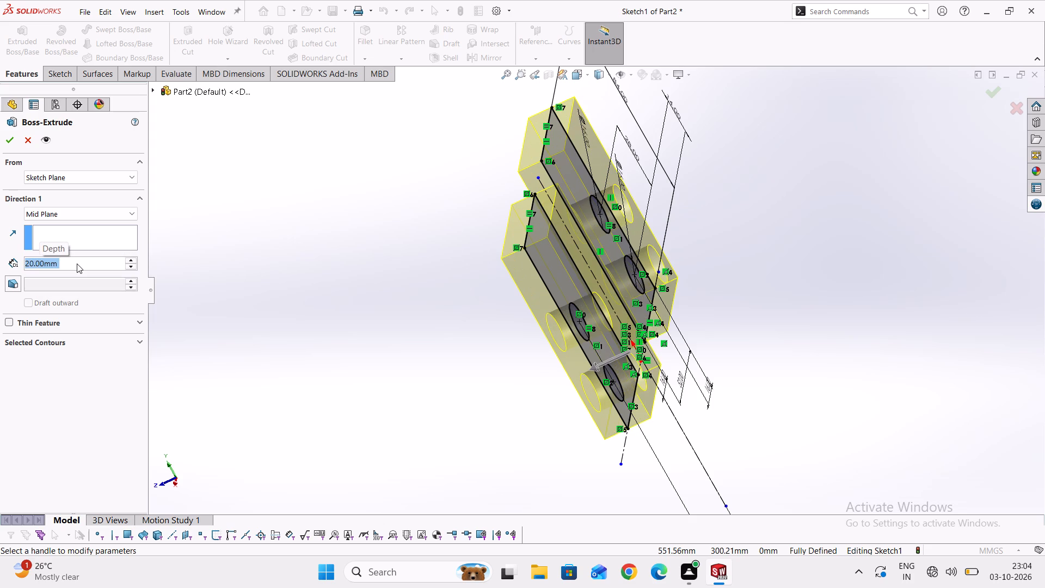
left_click(10, 144)
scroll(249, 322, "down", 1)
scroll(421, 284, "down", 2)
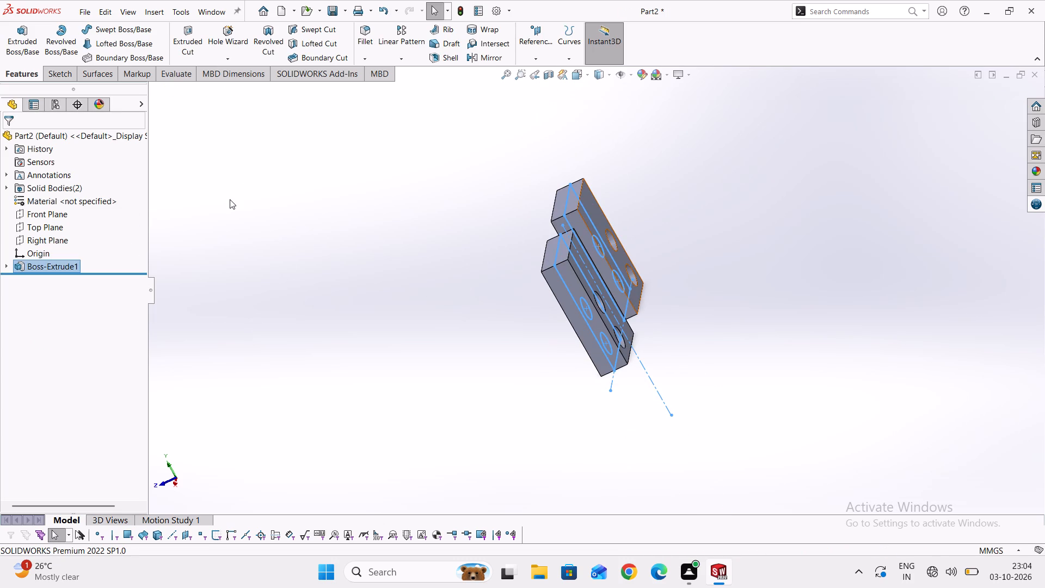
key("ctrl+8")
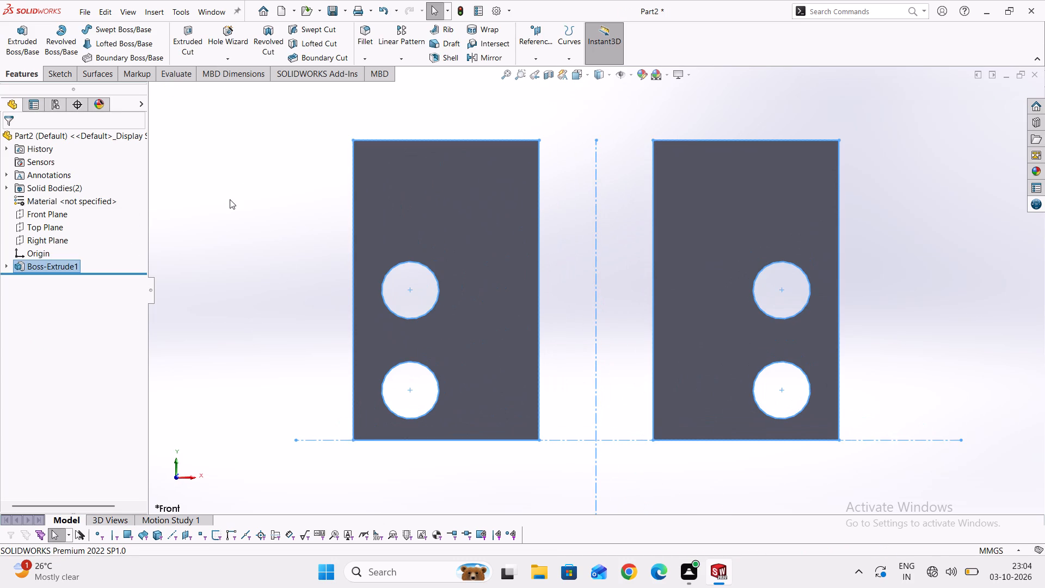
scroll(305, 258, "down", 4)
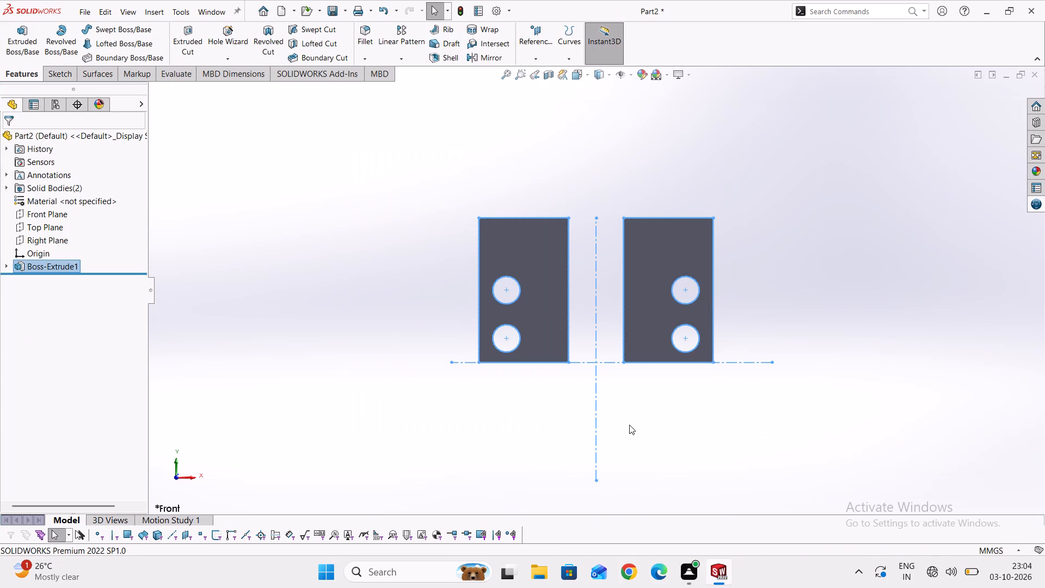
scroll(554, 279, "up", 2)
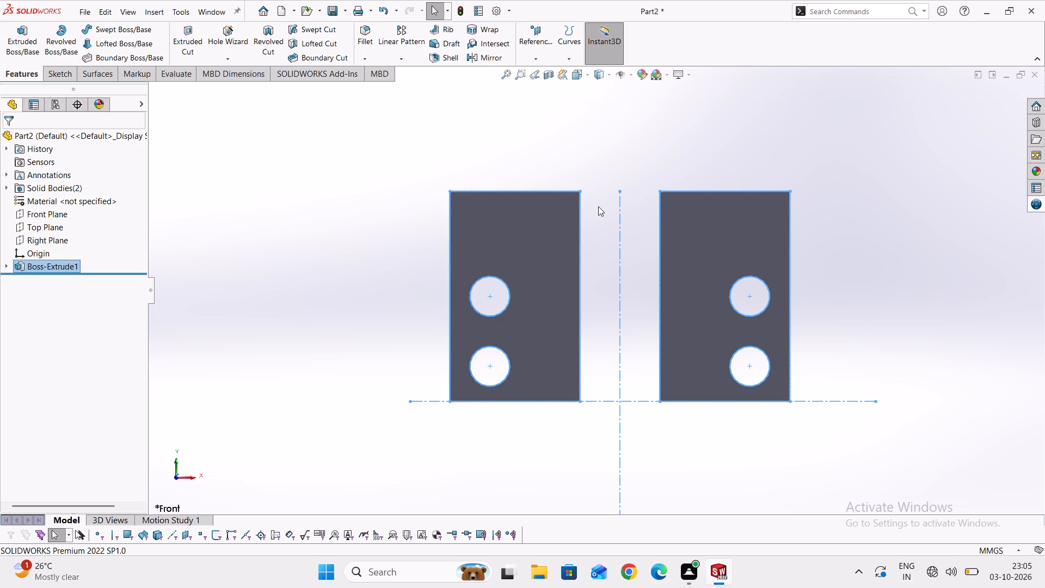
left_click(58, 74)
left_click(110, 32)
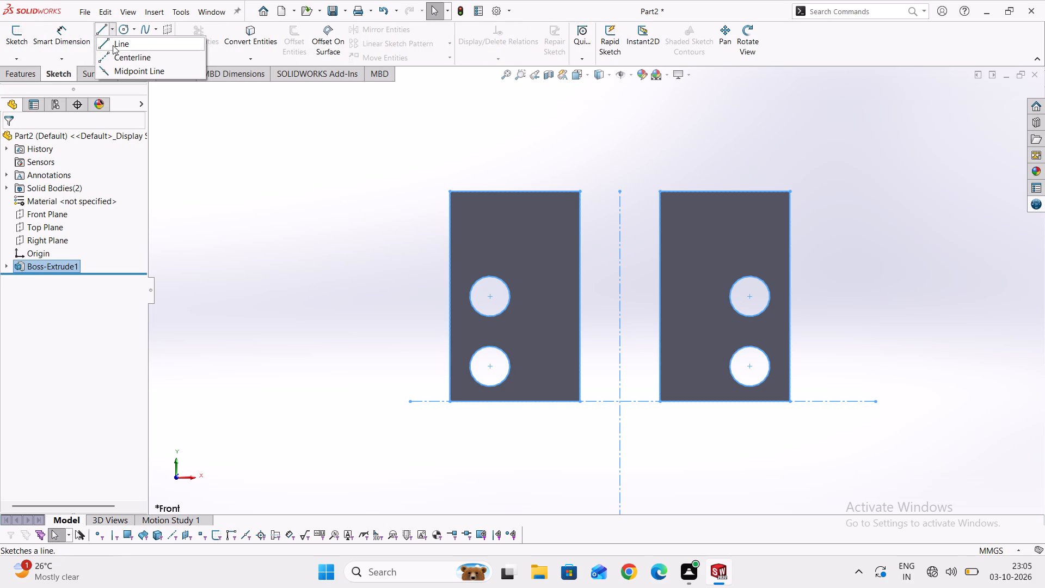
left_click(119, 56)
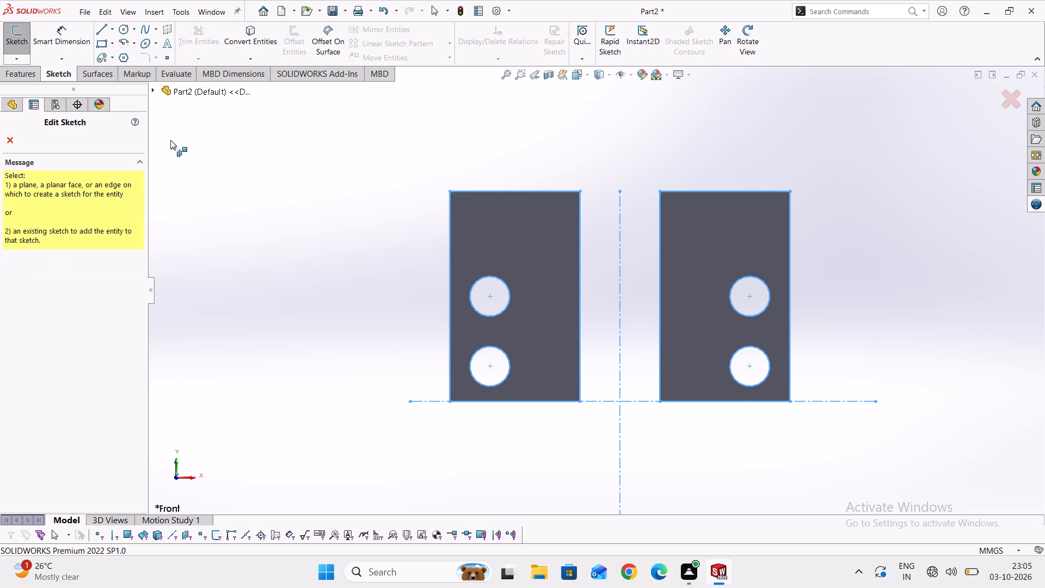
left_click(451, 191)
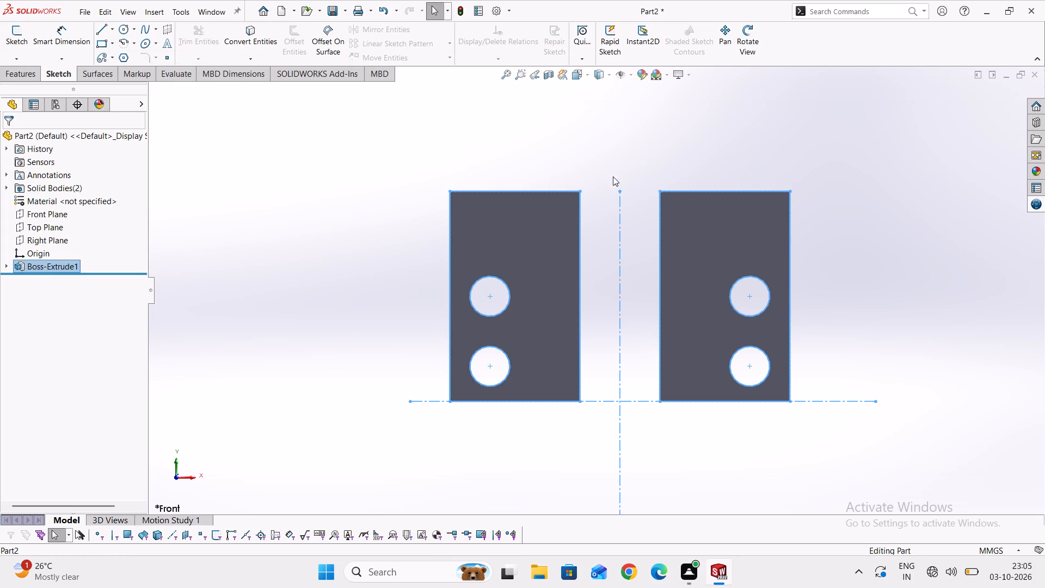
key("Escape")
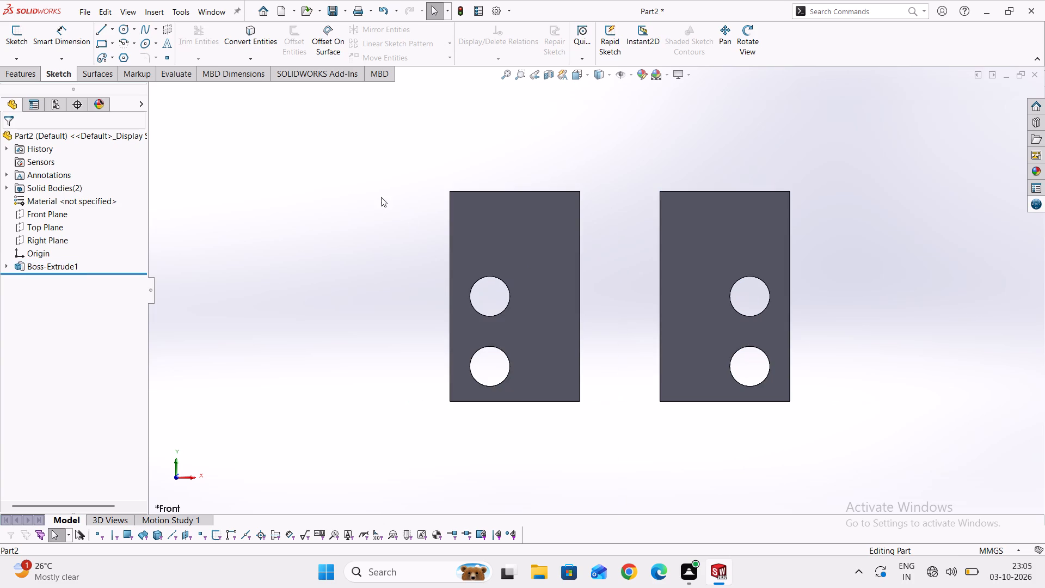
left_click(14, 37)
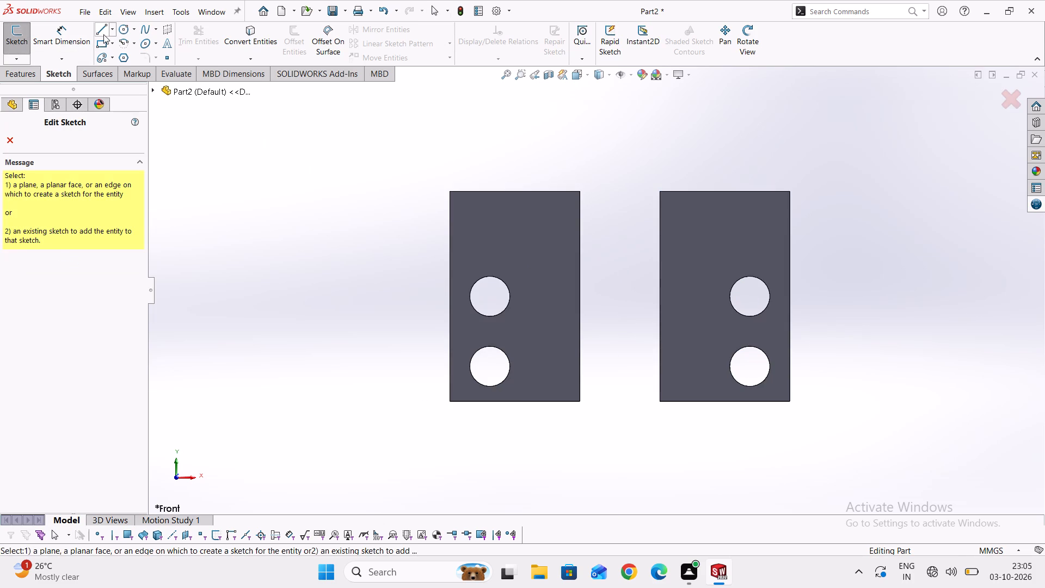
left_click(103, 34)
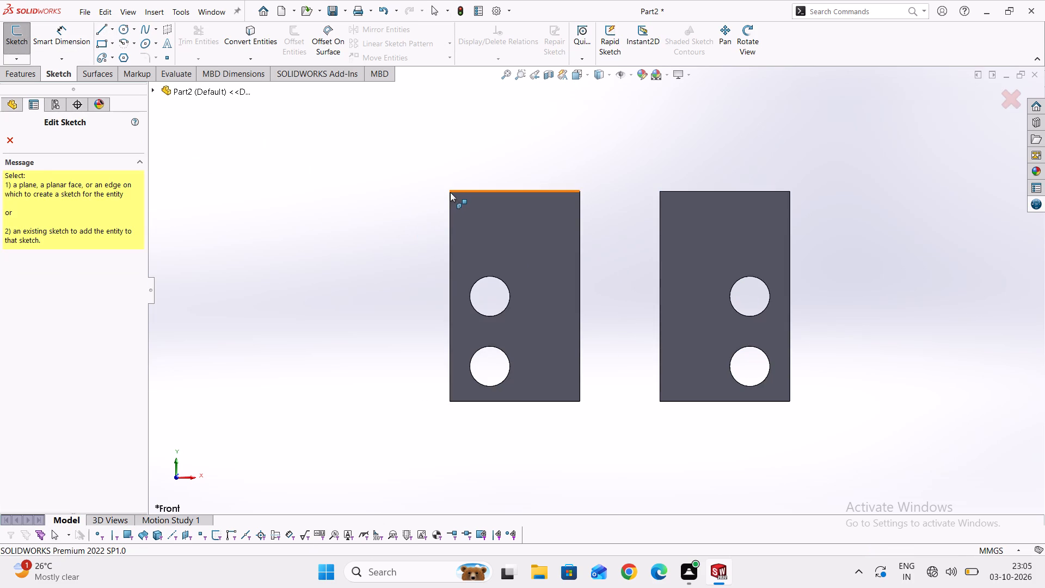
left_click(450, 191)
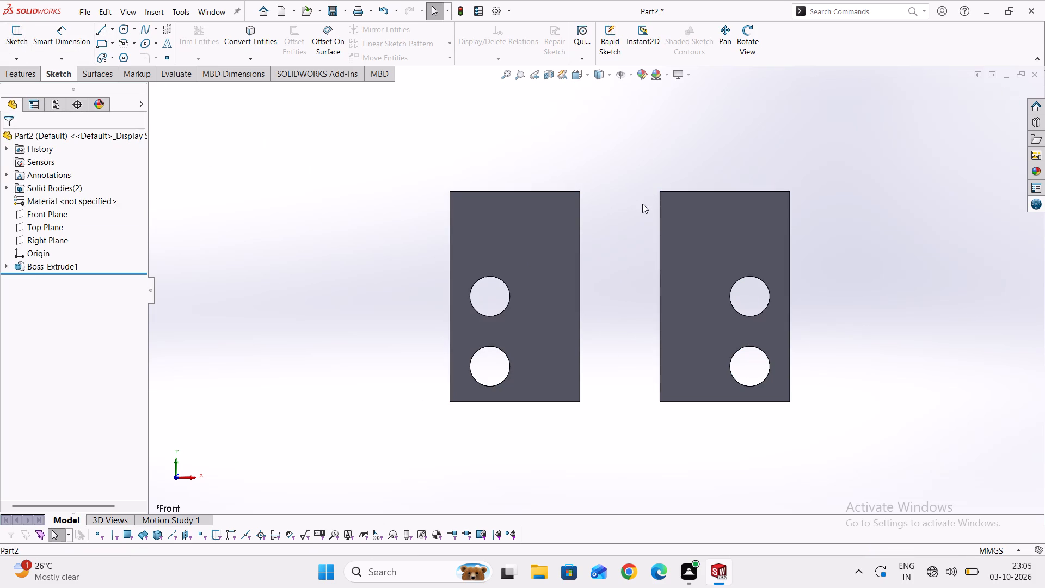
Start a sketch on the Front Plane and draw a horizontal centerline joining the two blocks' outer top corners.
scroll(642, 204, "up", 3)
left_click(105, 30)
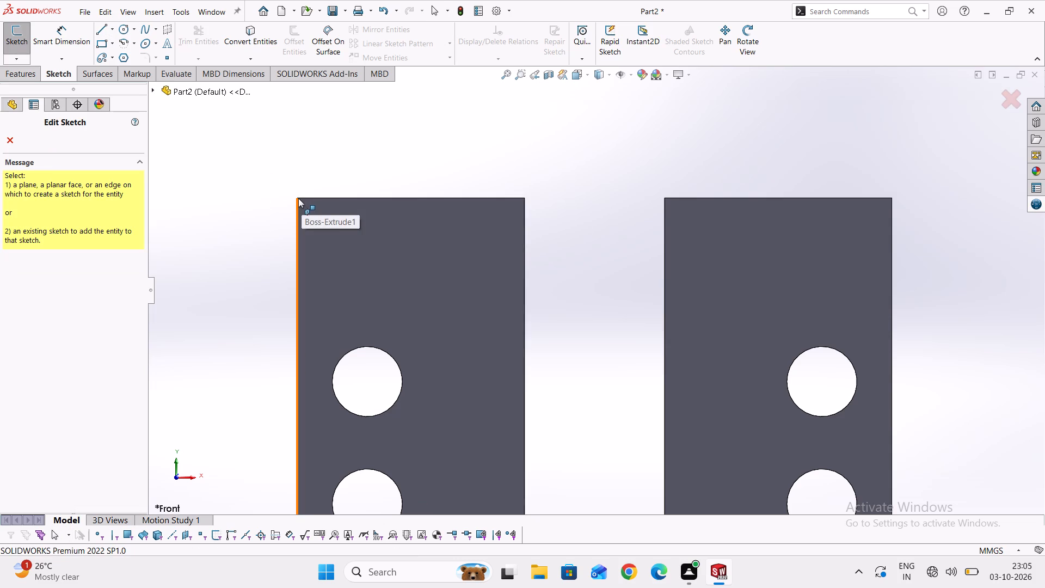
scroll(347, 205, "down", 2)
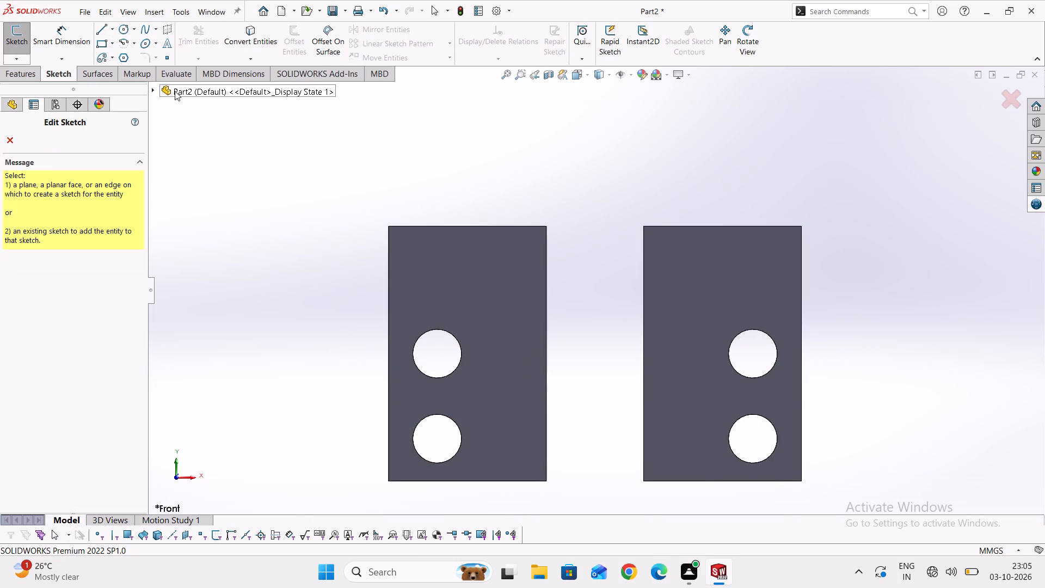
left_click(153, 90)
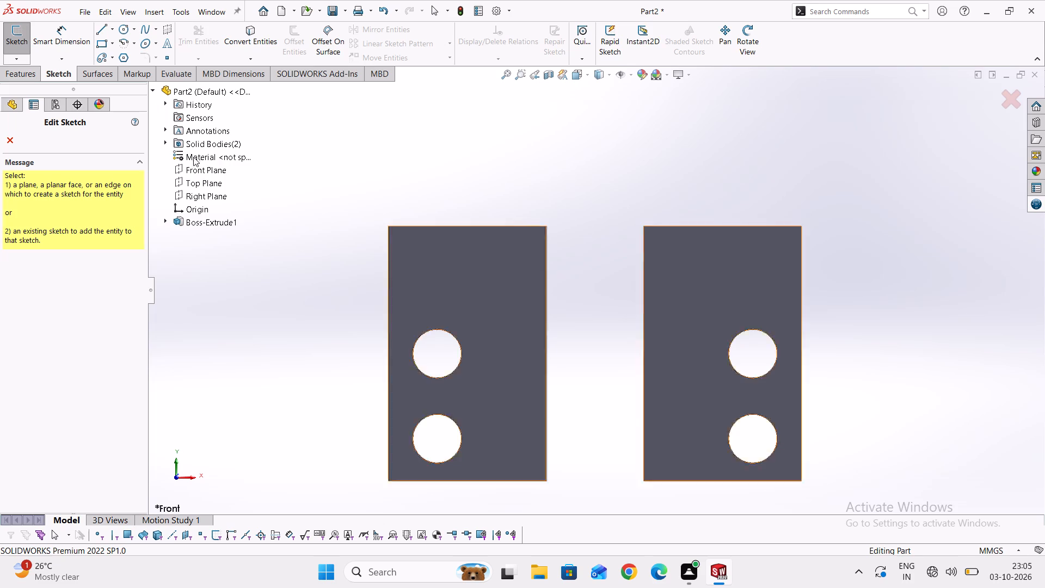
left_click(204, 172)
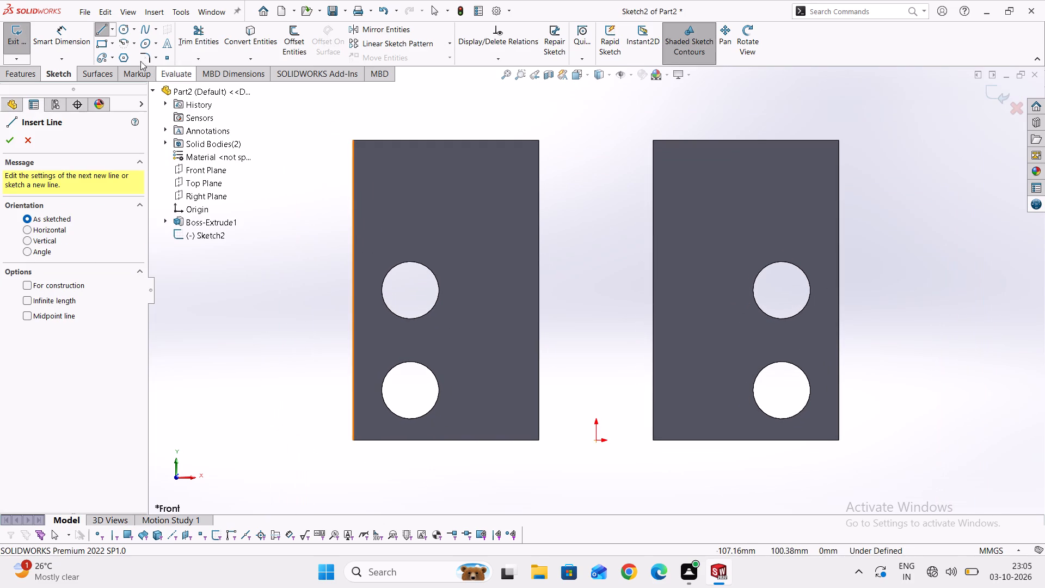
left_click(352, 139)
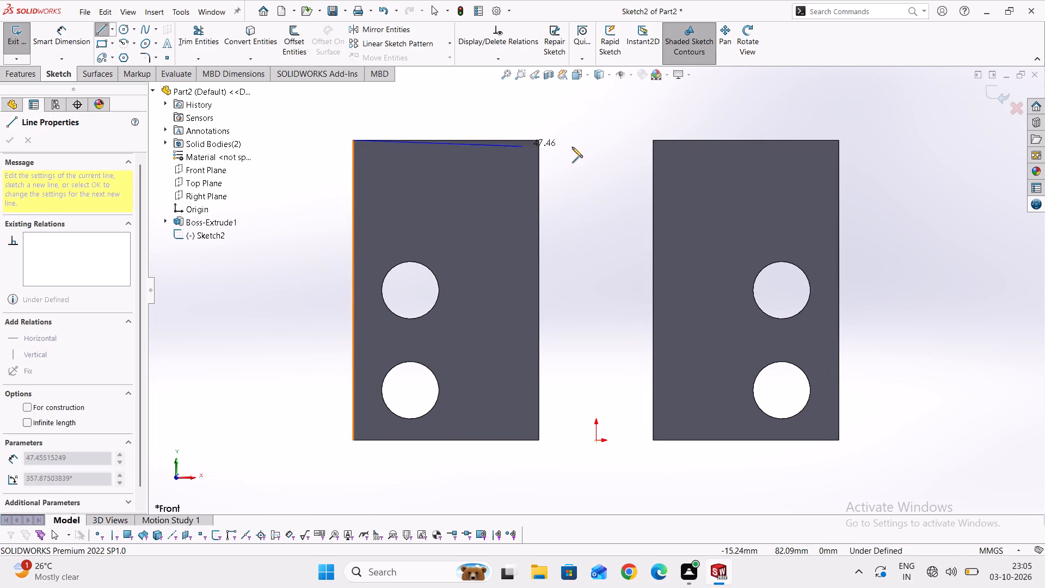
key("Escape")
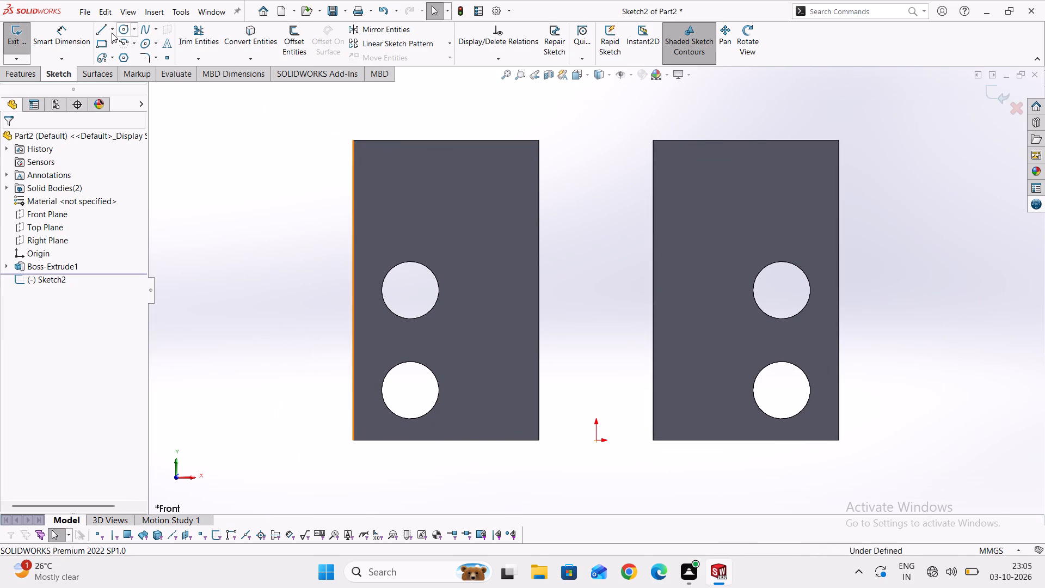
left_click(111, 32)
left_click(125, 55)
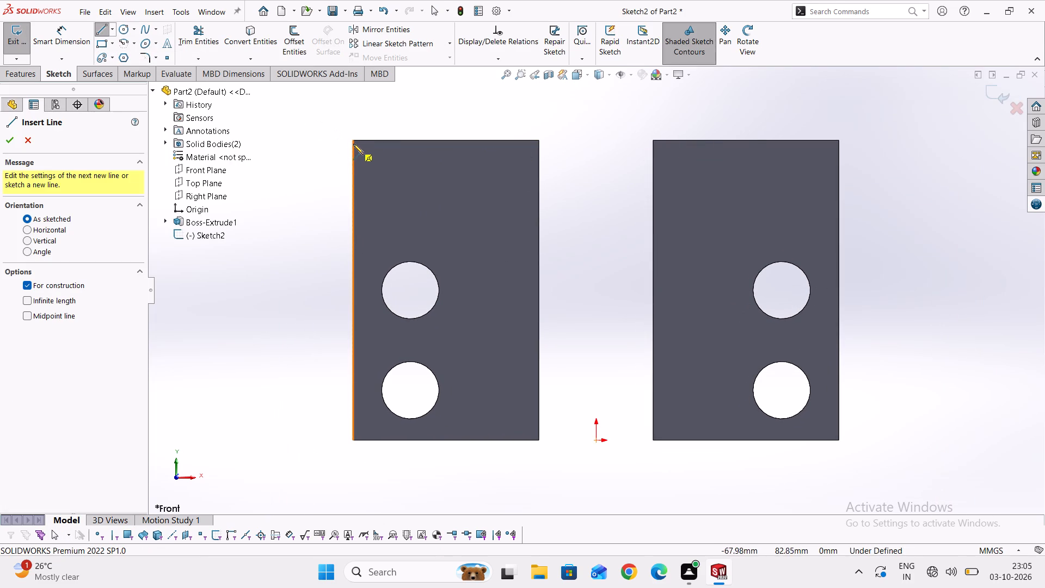
left_click(353, 139)
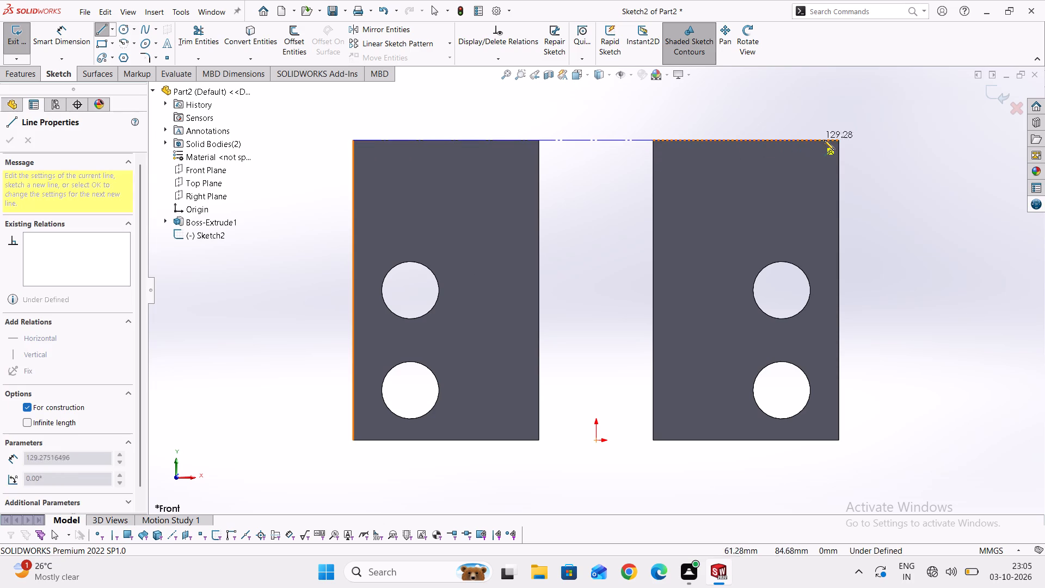
left_click(837, 142)
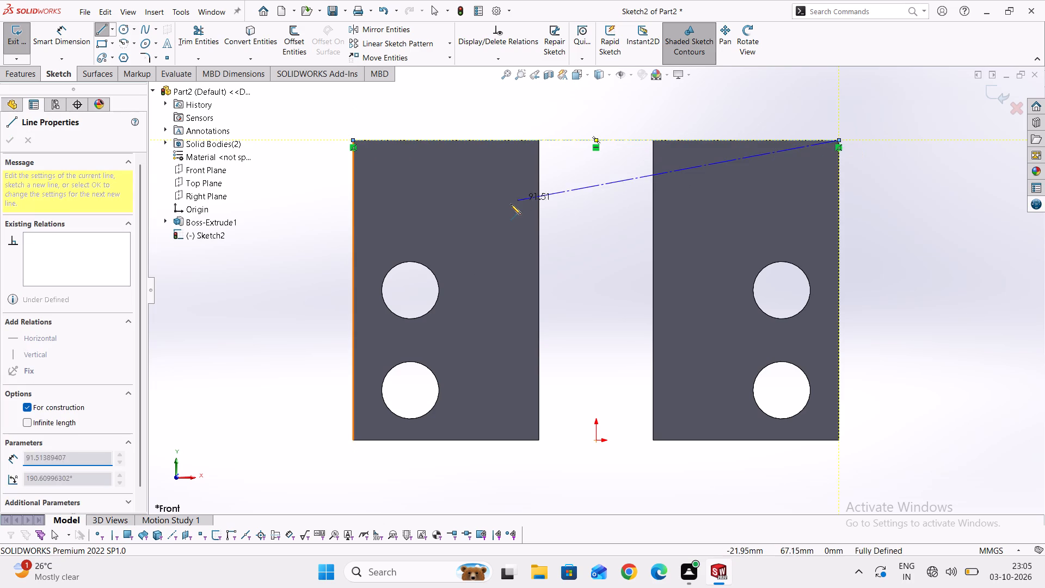
key("Escape")
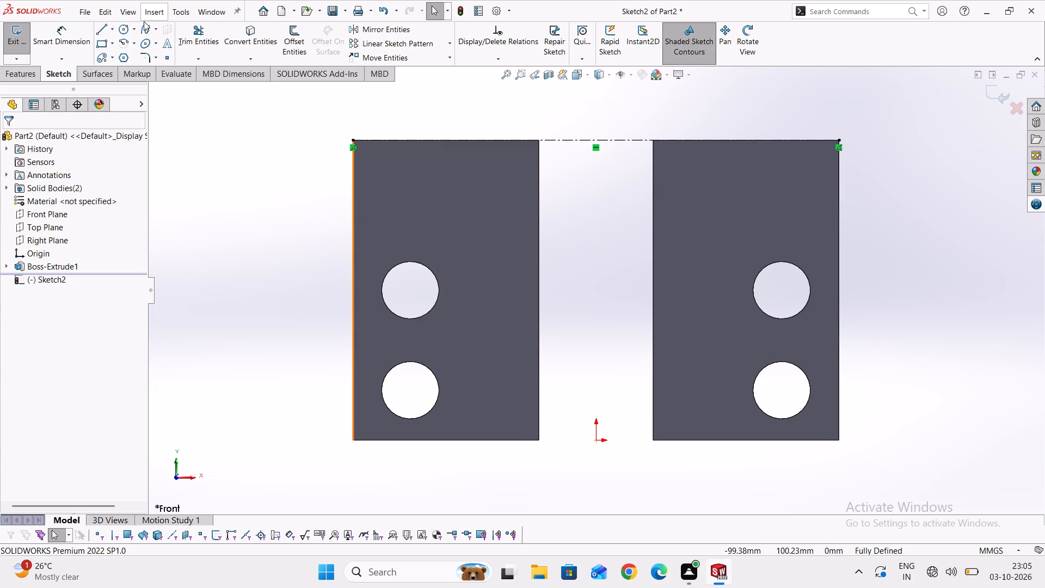
Sketch a circle centered on the centerline's midpoint and dimension its diameter as 76 mm.
left_click(125, 30)
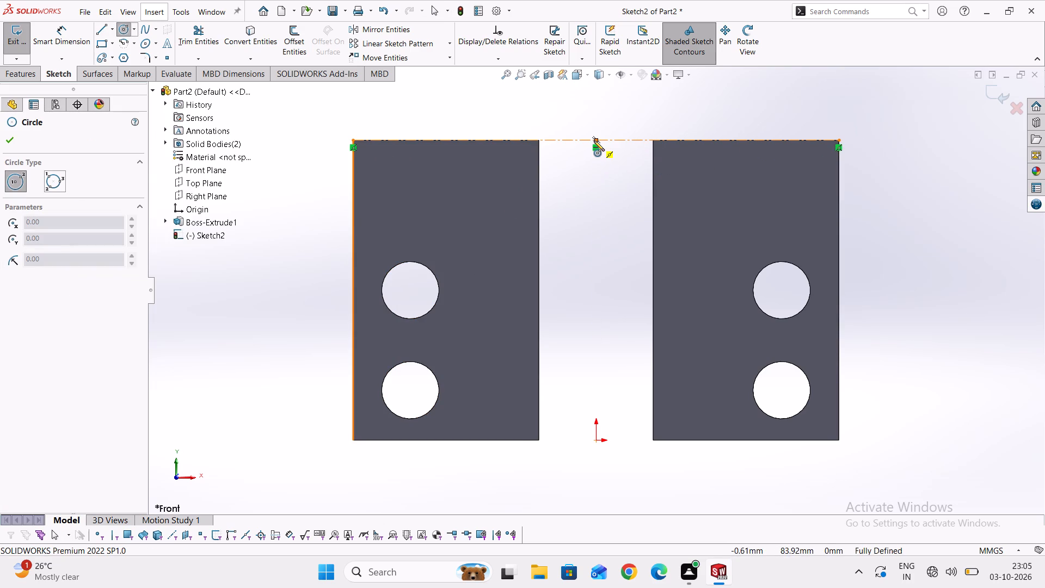
left_click(595, 138)
scroll(605, 132, "down", 3)
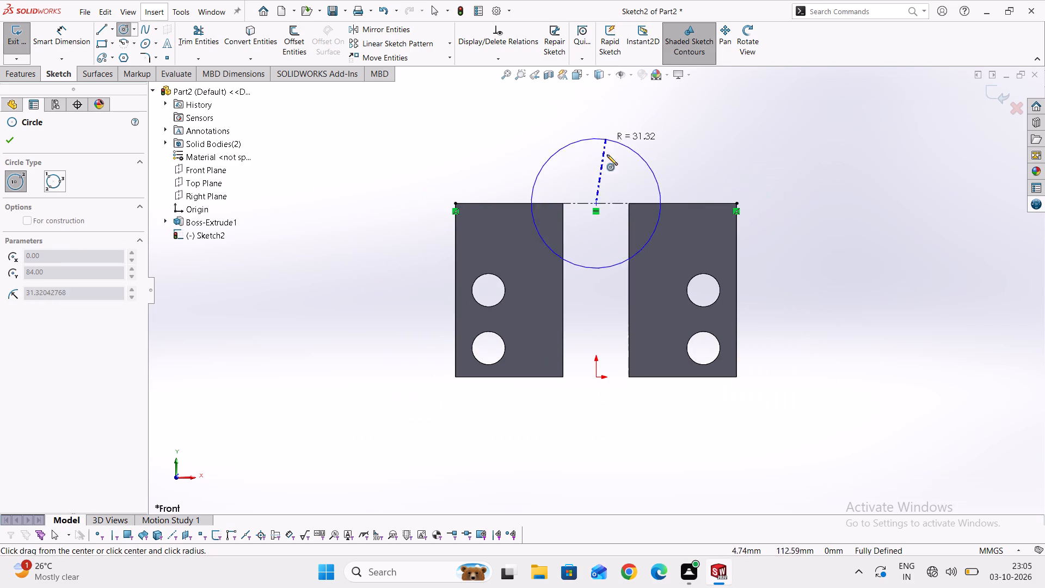
scroll(595, 159, "up", 3)
left_click(585, 138)
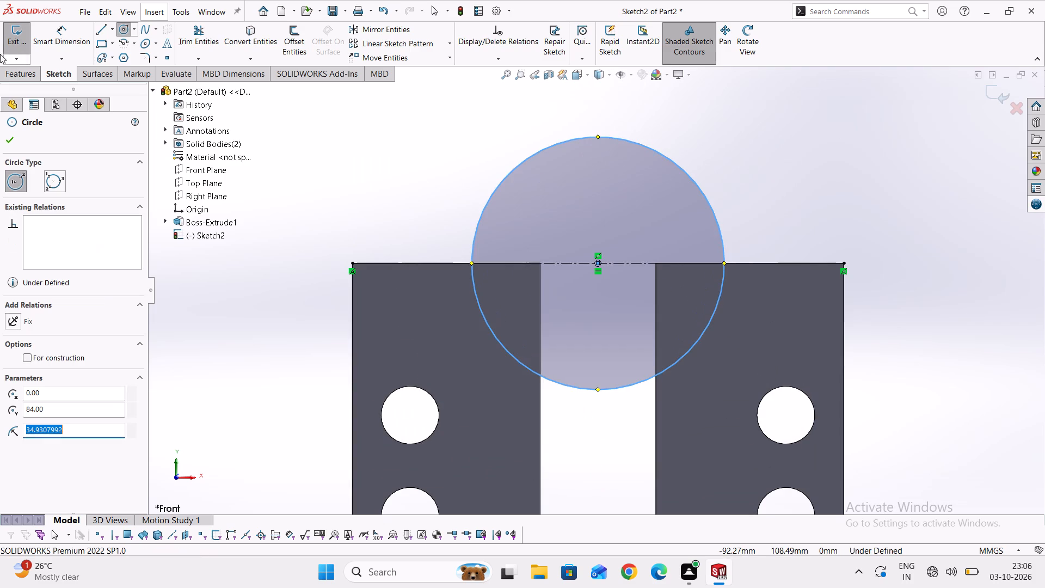
left_click(64, 35)
left_click(534, 155)
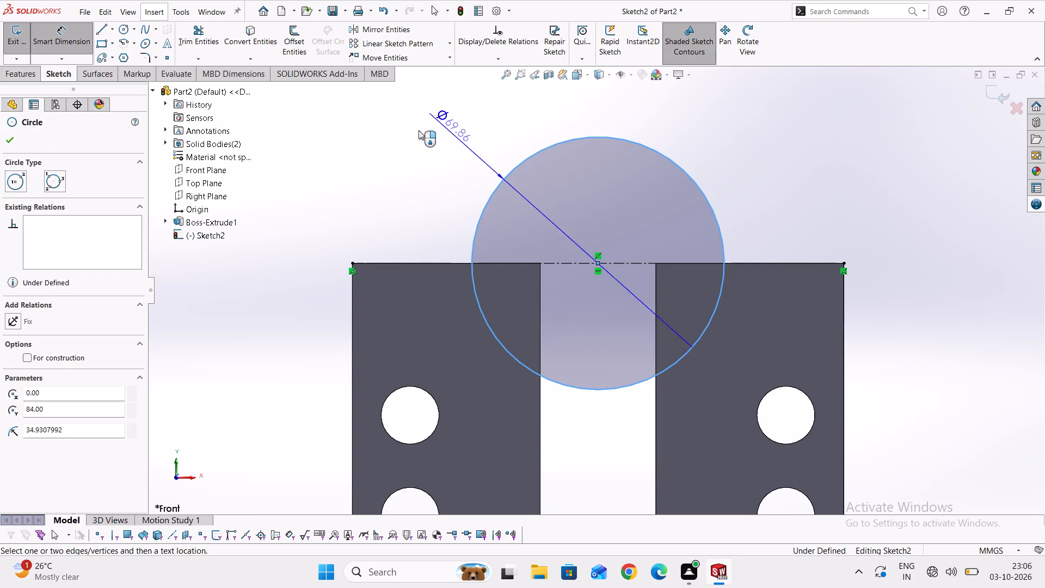
left_click(403, 126)
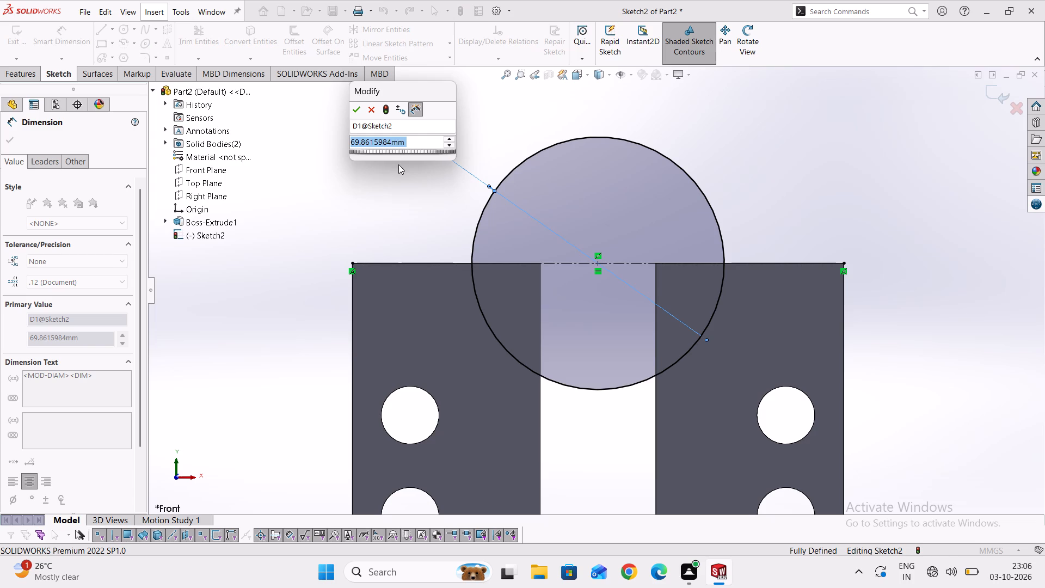
type("76")
key("Return")
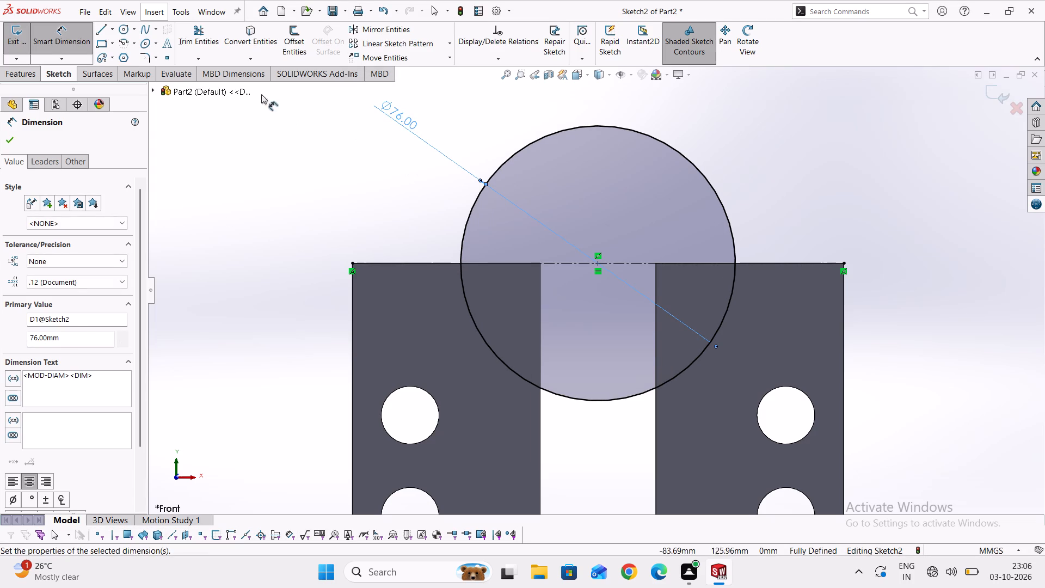
Sketch a concentric inner circle at the same center and dimension its diameter as 40 mm.
left_click(119, 30)
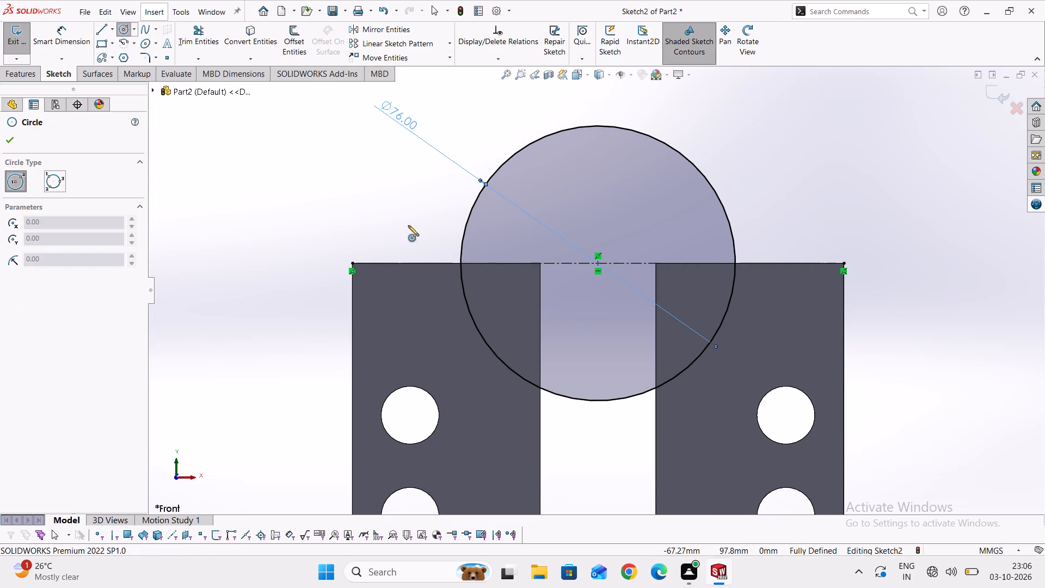
left_click(598, 262)
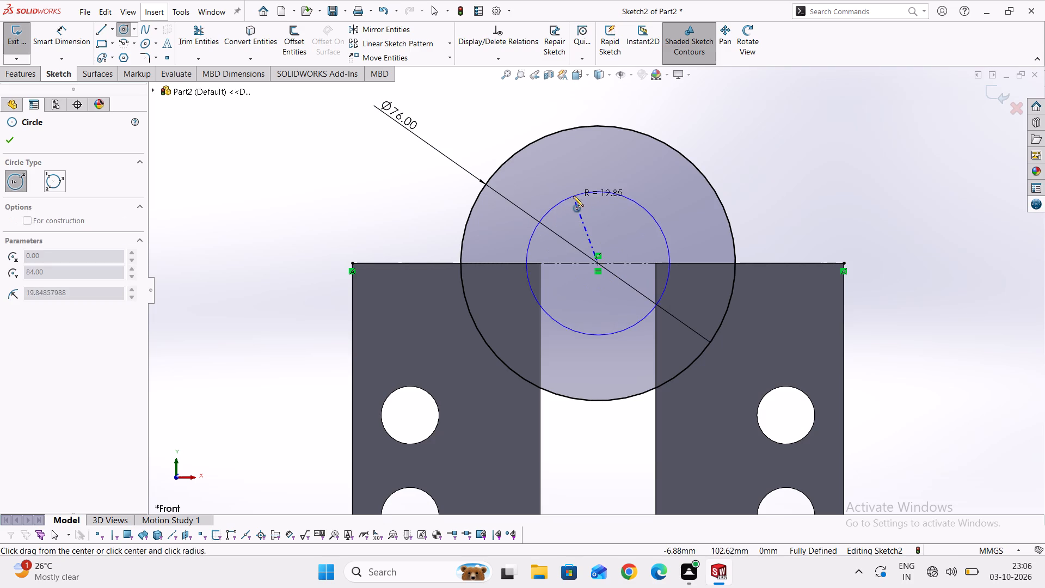
left_click(573, 196)
left_click(65, 36)
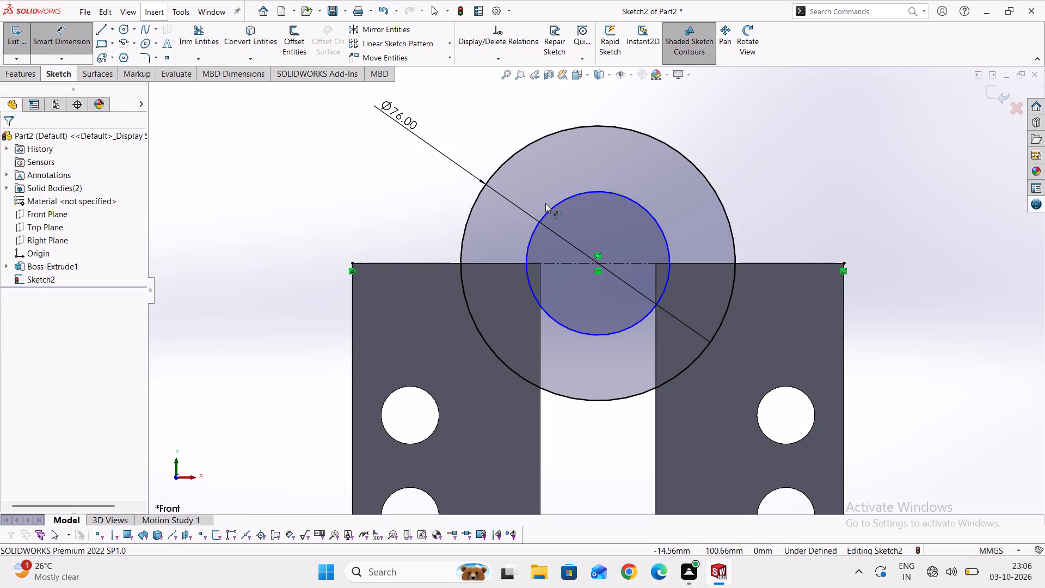
left_click(550, 207)
left_click(335, 154)
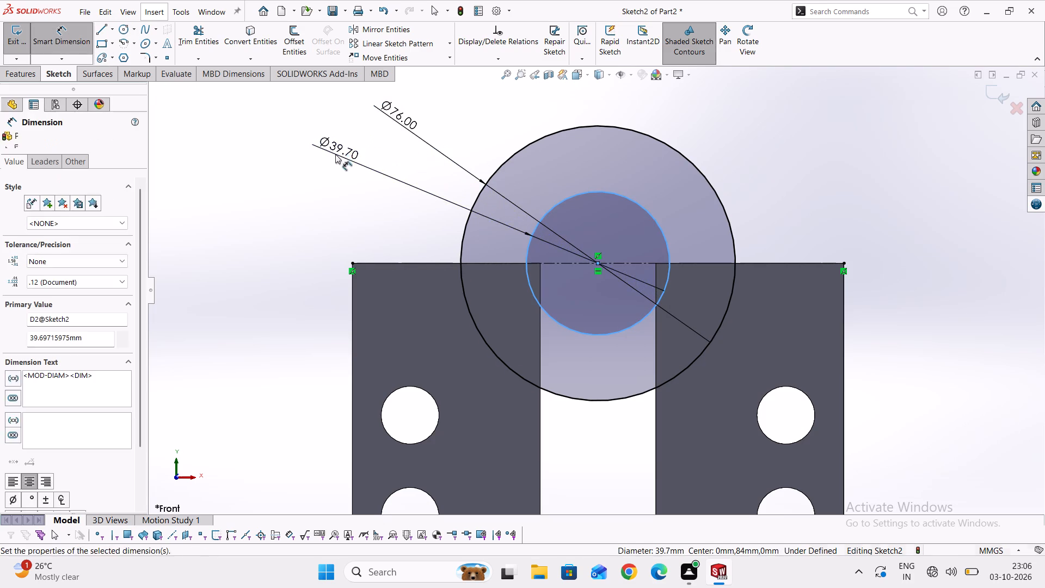
type("40")
key("Return")
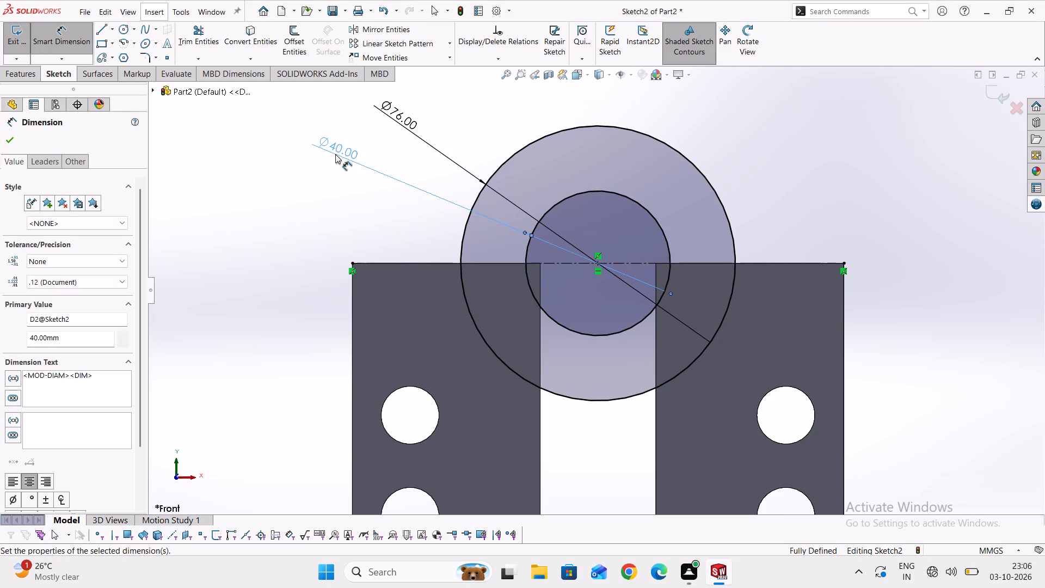
Sketch a three-line U between the 76 mm circle's side quadrant points, with its horizontal bottom line about 34 mm above the origin.
scroll(336, 154, "down", 2)
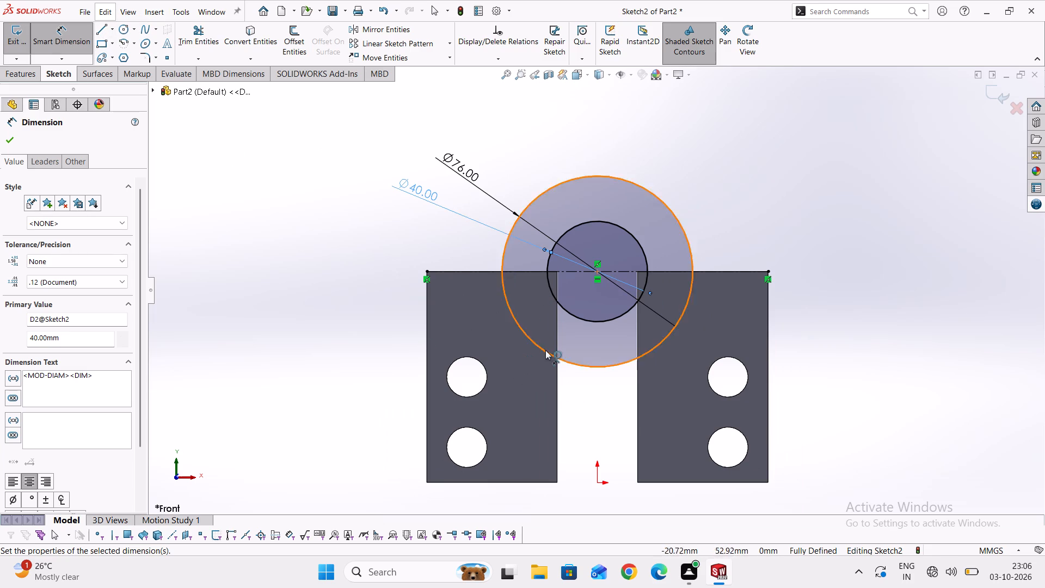
left_click(101, 33)
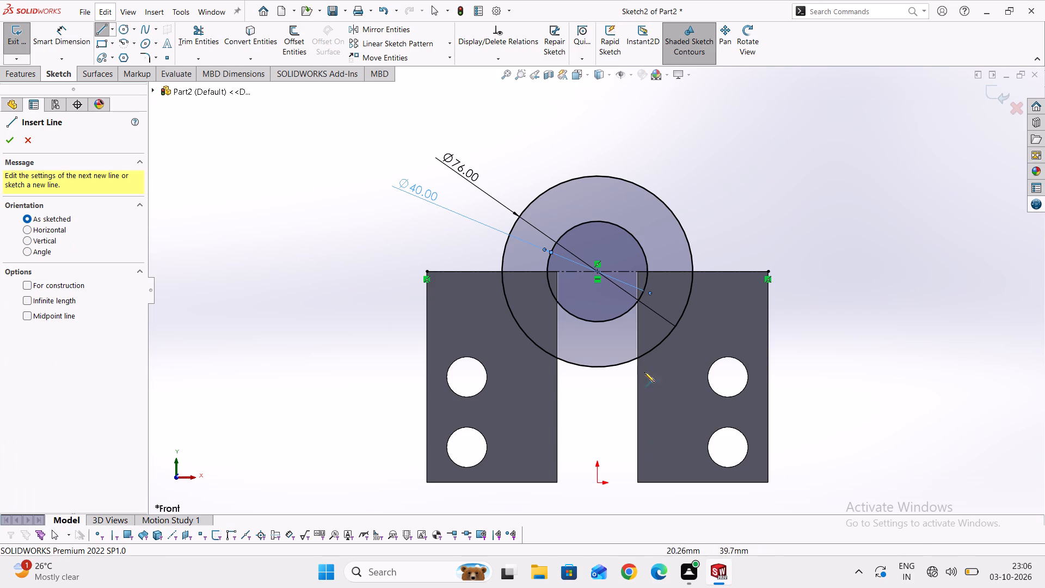
left_click(501, 271)
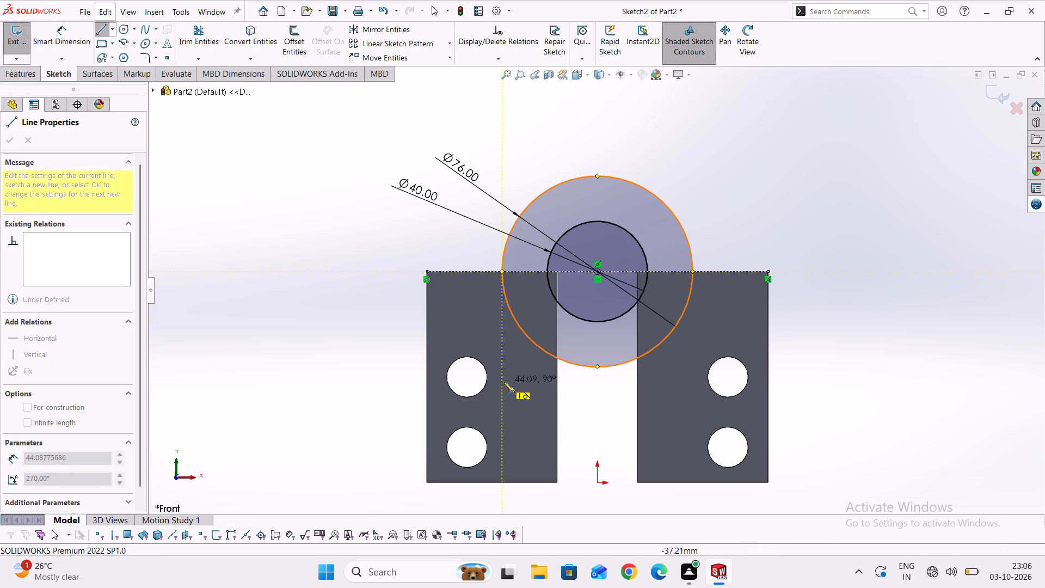
scroll(502, 384, "up", 2)
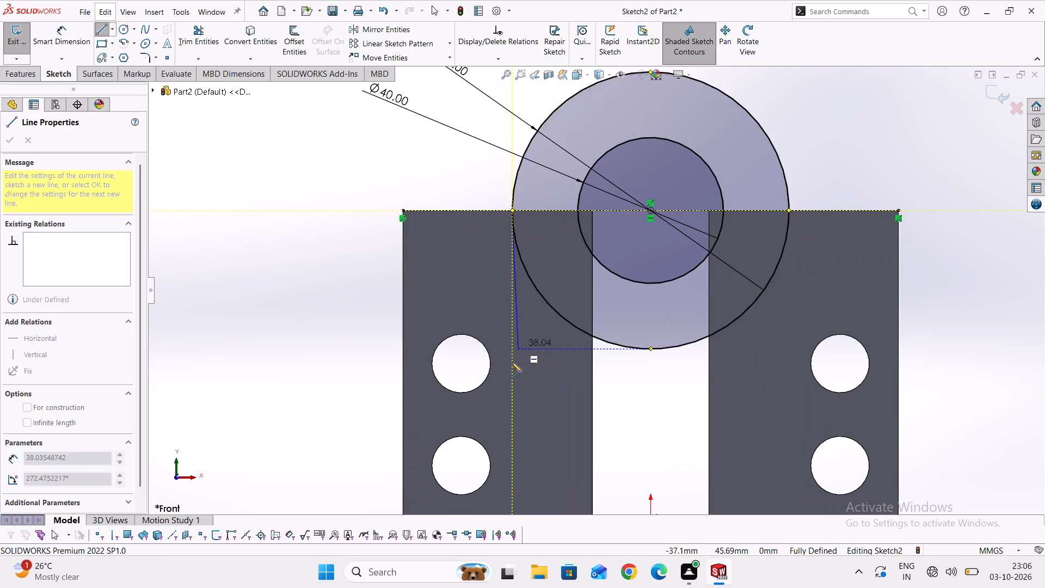
left_click(514, 391)
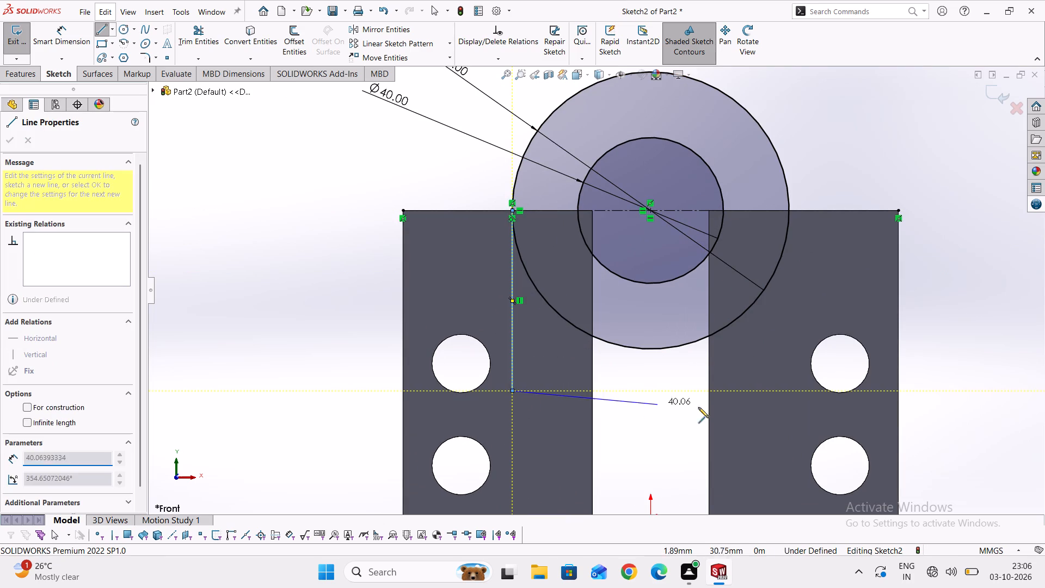
left_click(792, 390)
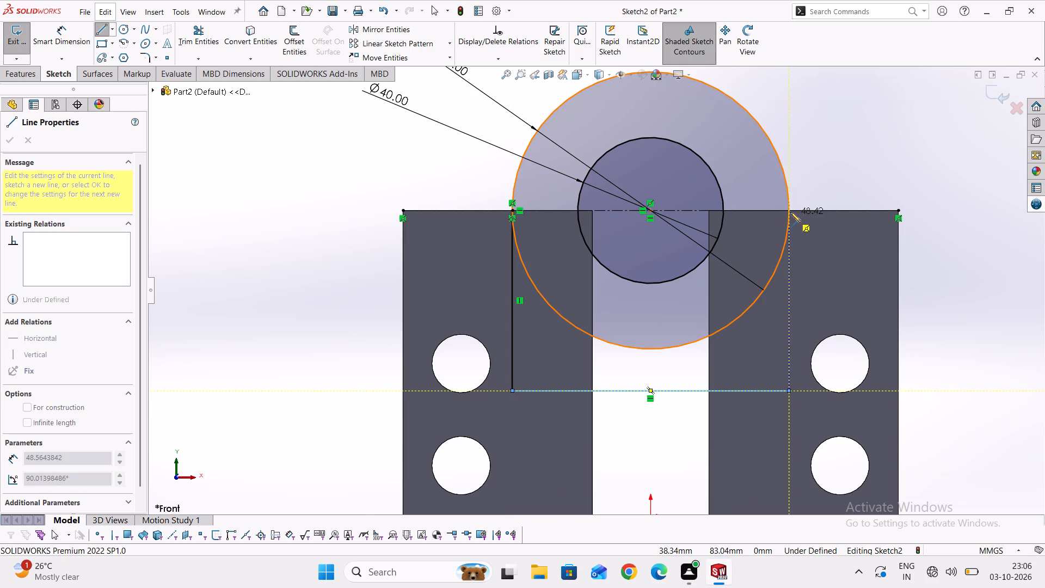
left_click(790, 210)
key("Escape")
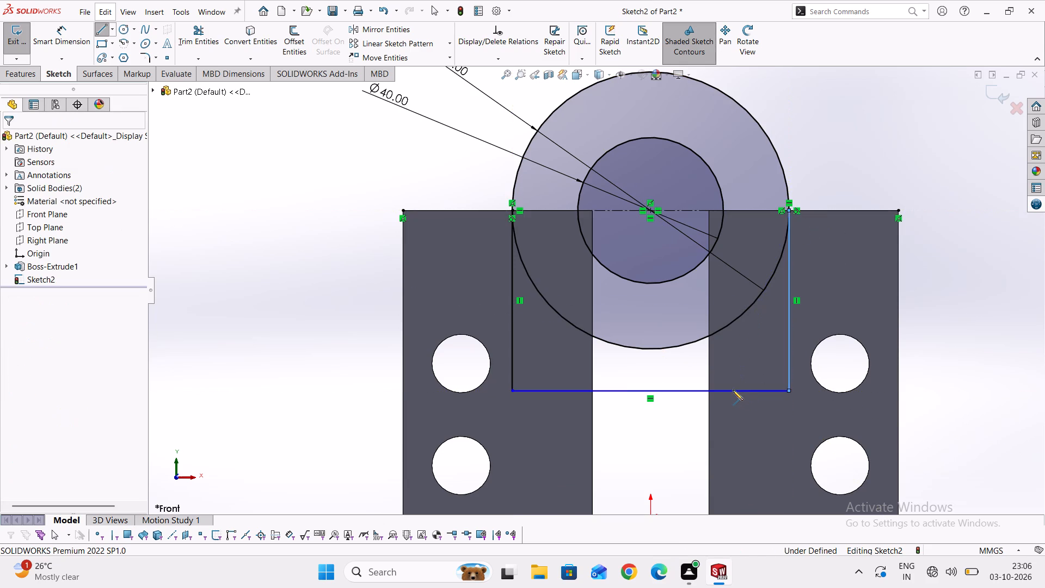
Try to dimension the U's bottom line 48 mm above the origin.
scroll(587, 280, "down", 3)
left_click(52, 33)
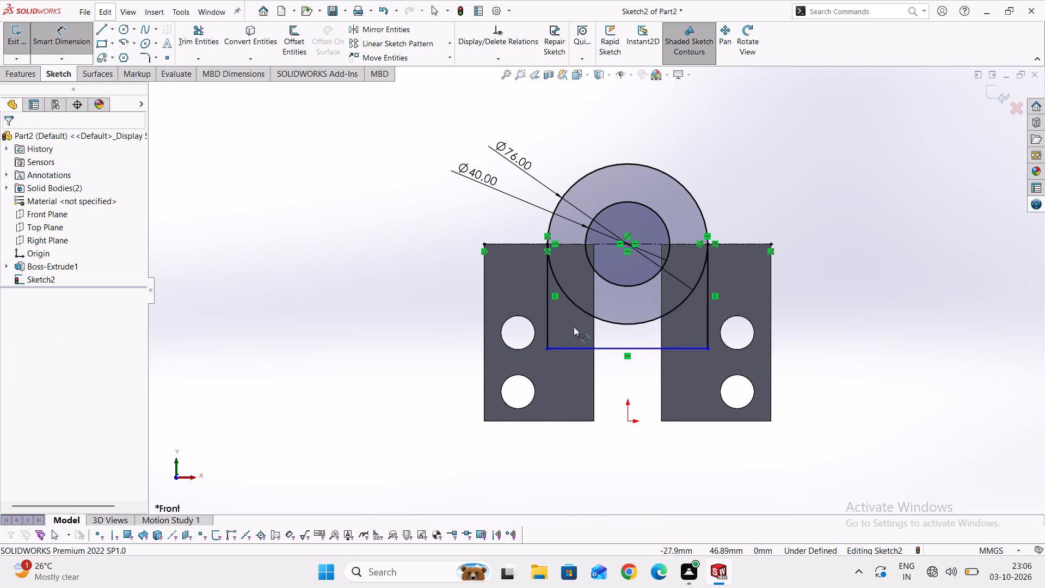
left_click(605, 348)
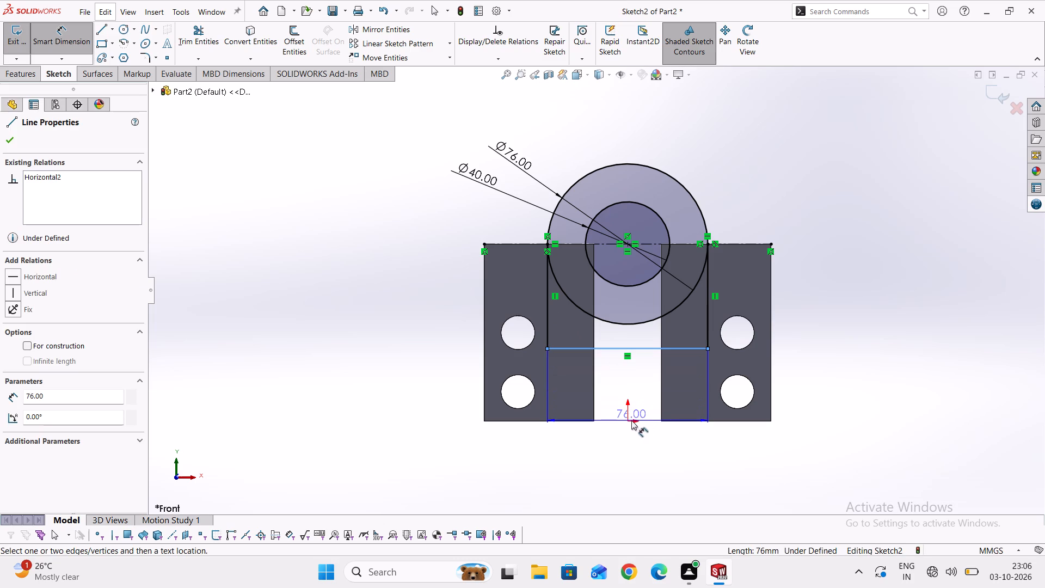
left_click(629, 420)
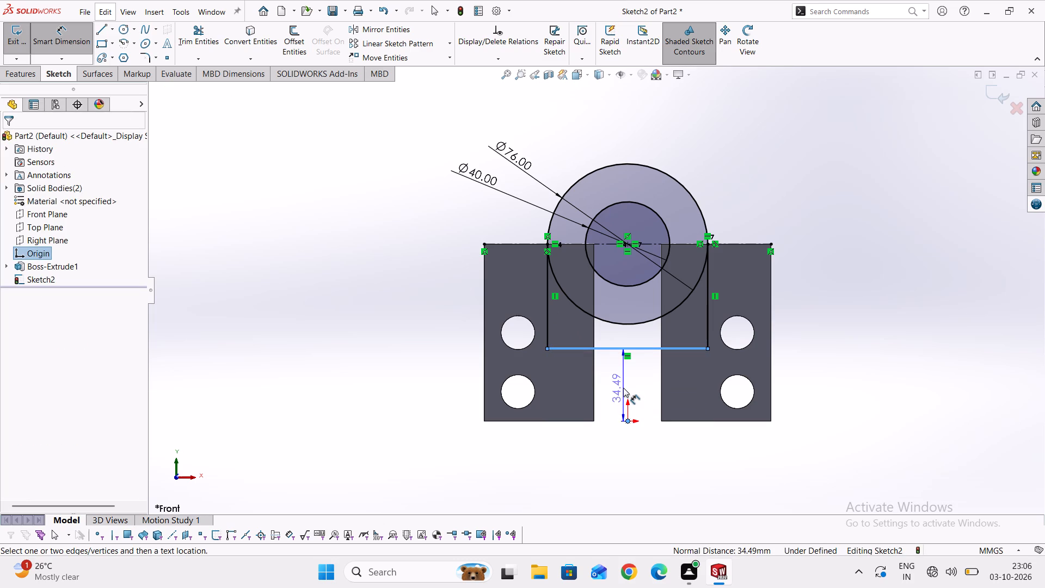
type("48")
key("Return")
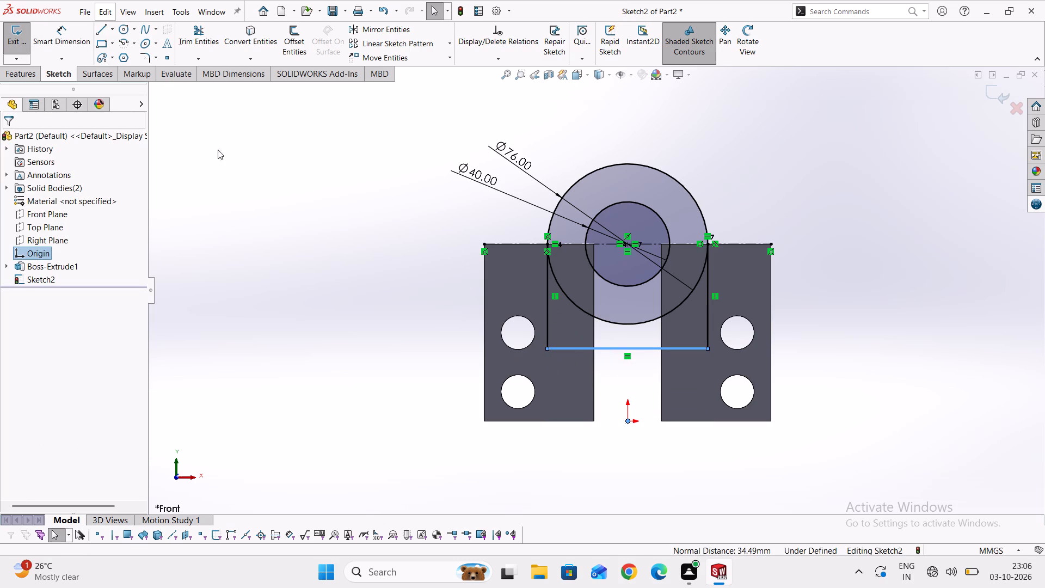
Dimension the U's horizontal bottom line 48 mm above the origin.
left_click(76, 41)
left_click(629, 347)
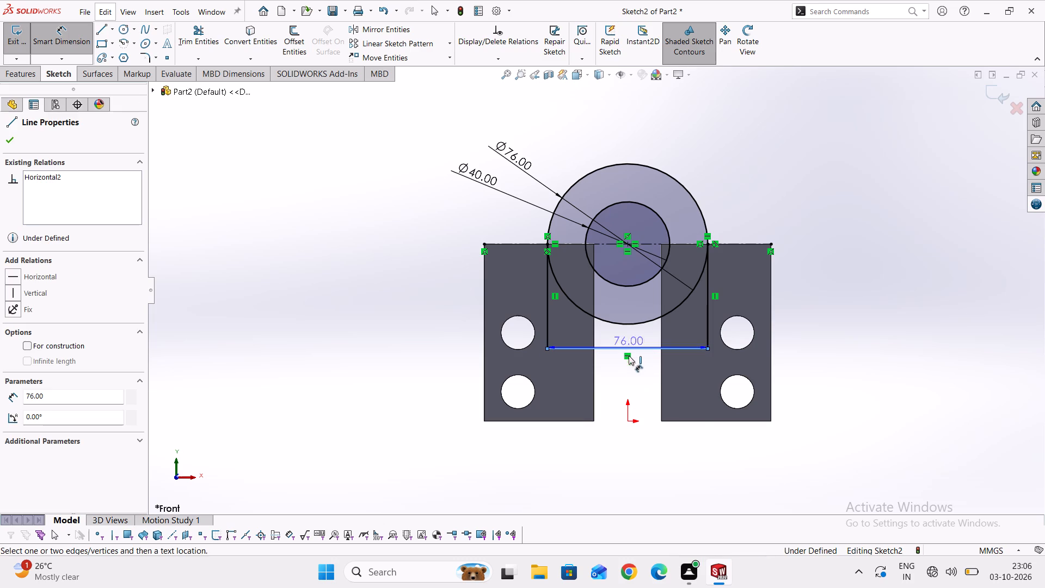
left_click(627, 421)
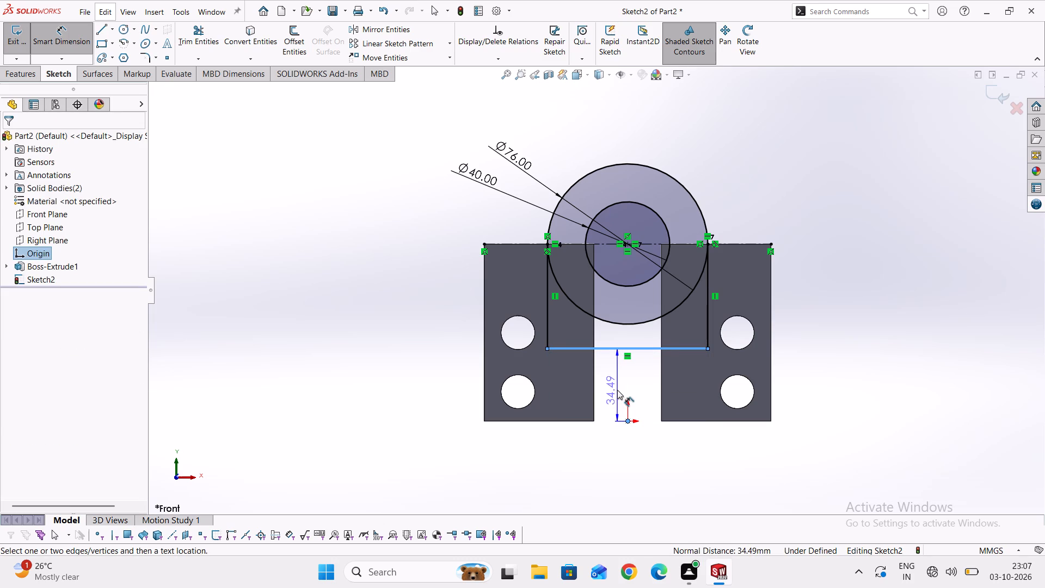
left_click(617, 390)
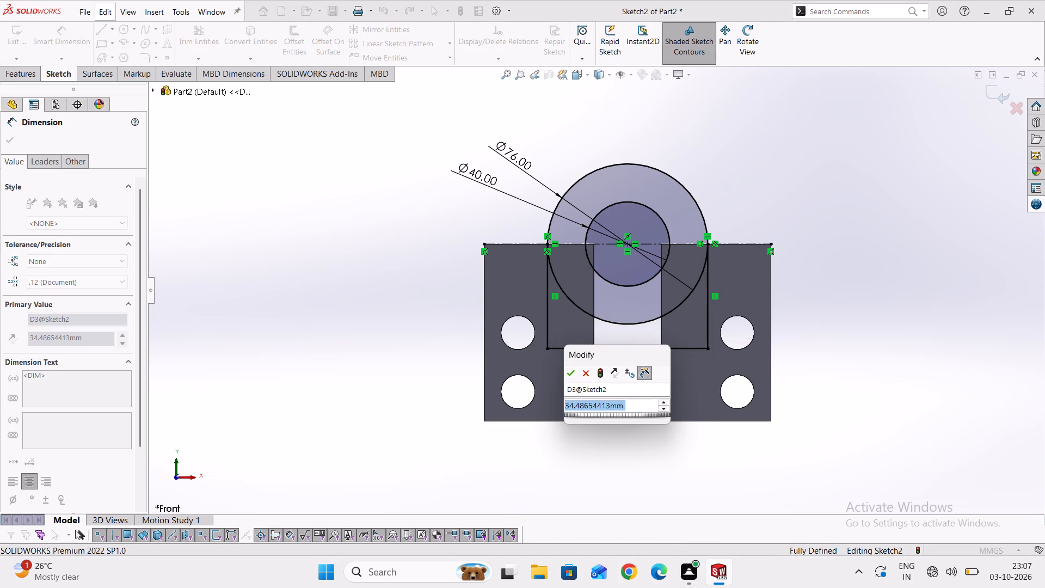
type("48")
key("Return")
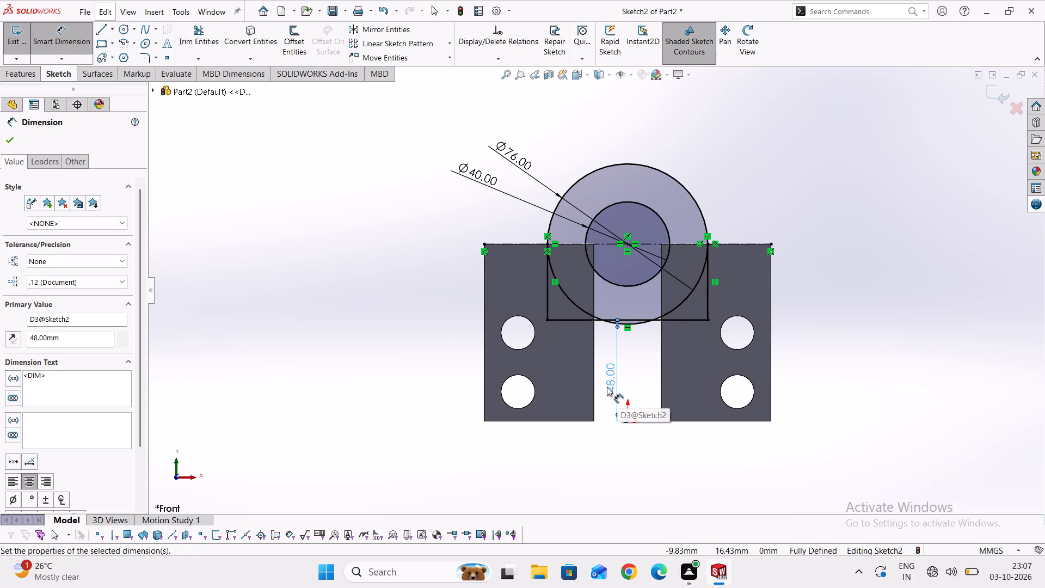
Trim away the lower half of the 76 mm circle so its upper arc and the U form one closed outline.
scroll(562, 293, "up", 2)
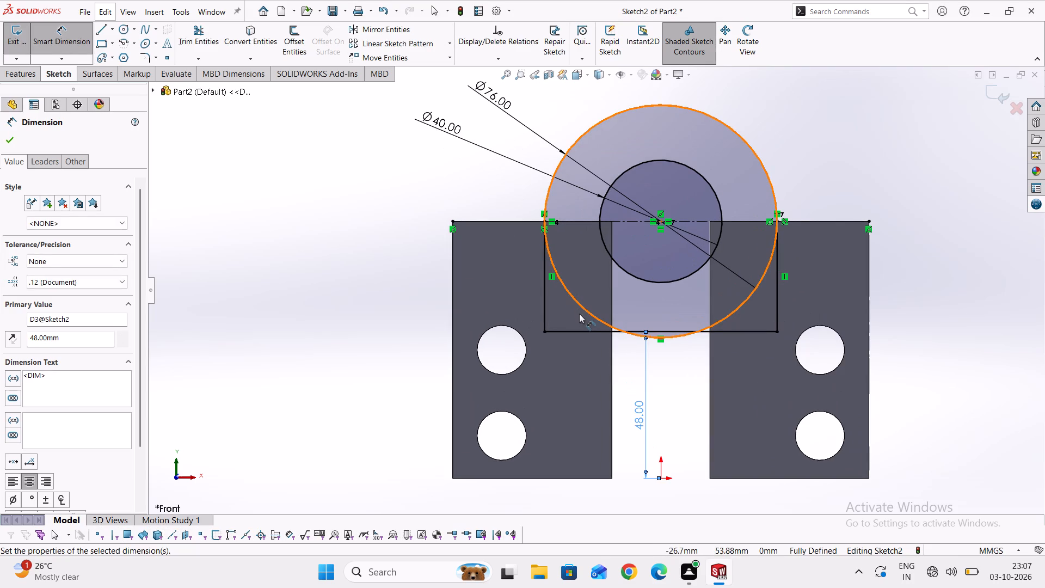
scroll(581, 314, "up", 1)
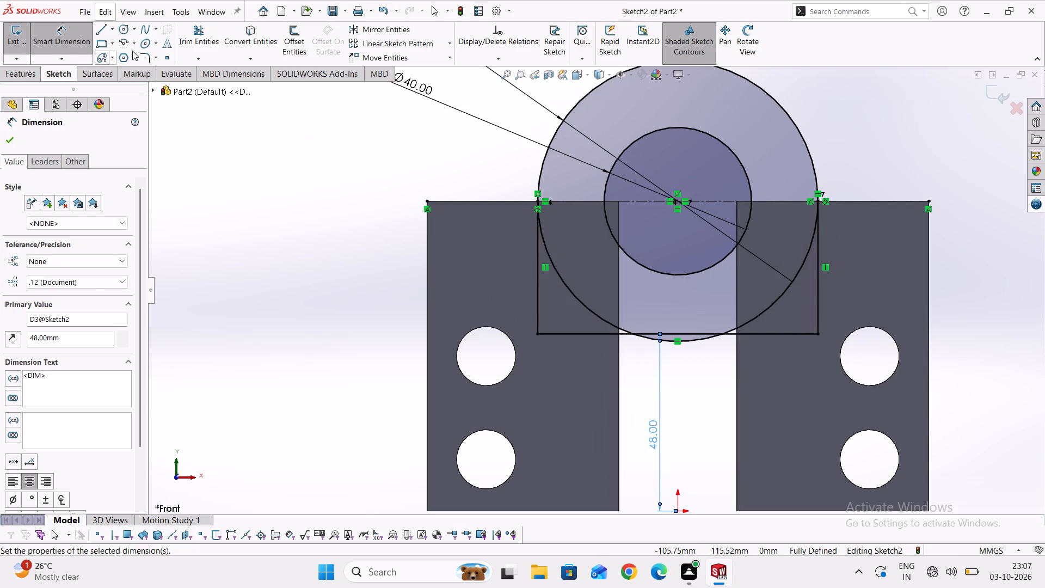
left_click(193, 40)
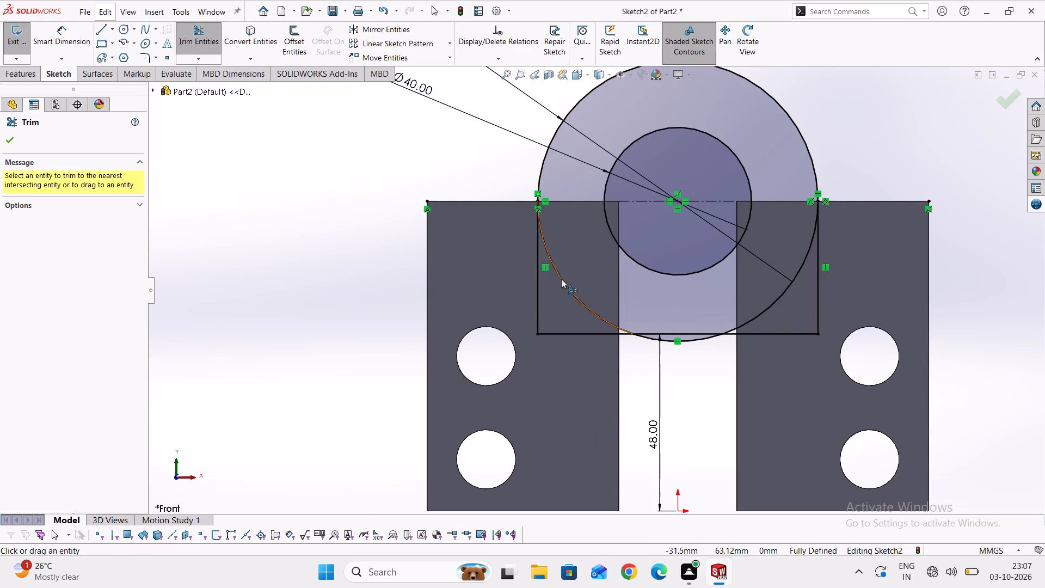
left_click(561, 279)
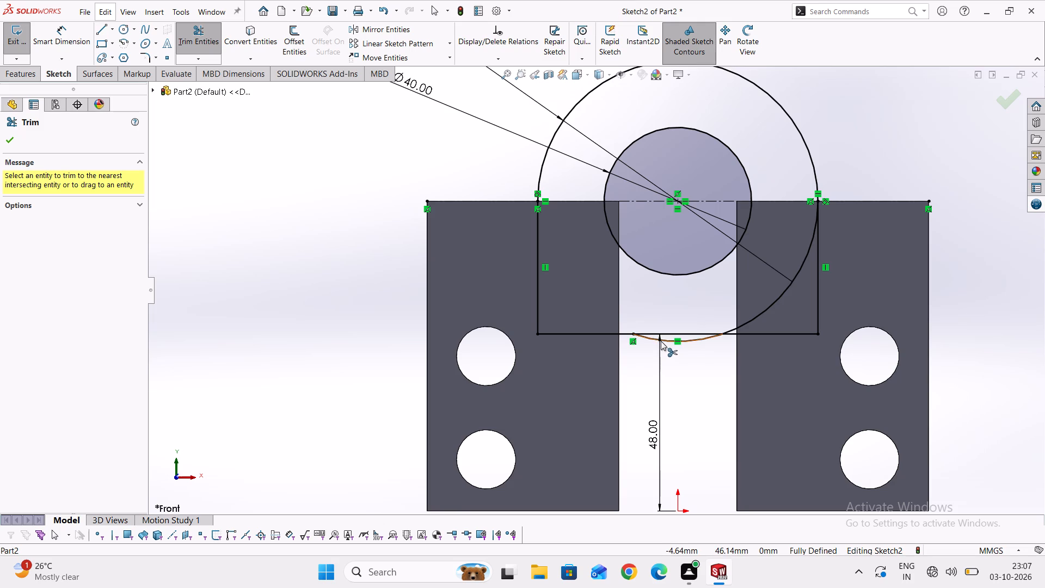
left_click(661, 341)
left_click(742, 324)
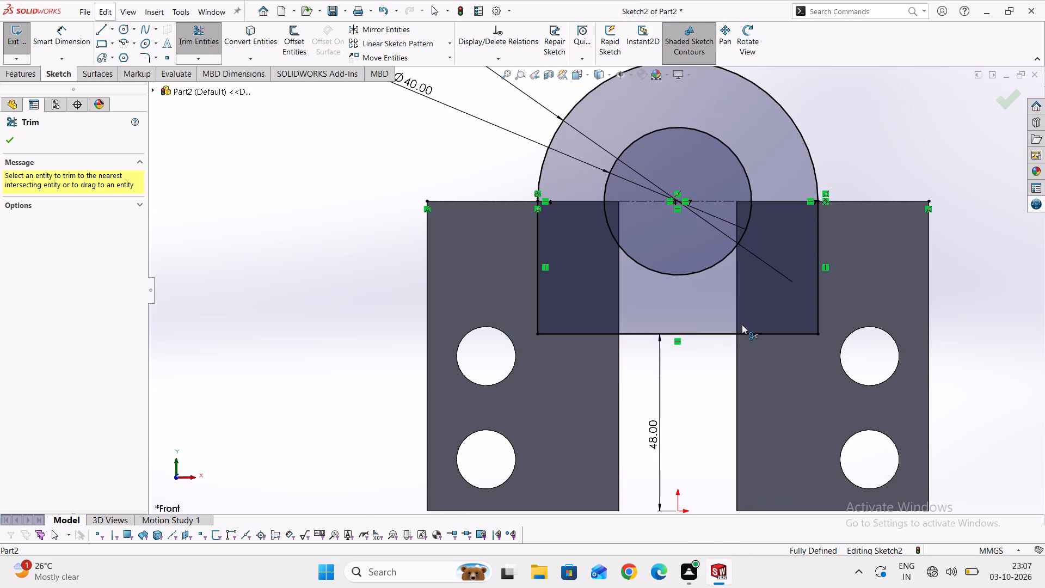
Examine the trimmed profile and its position relative to the two drilled blocks from several angles.
scroll(751, 317, "down", 2)
middle_click_drag(318, 291, 355, 302)
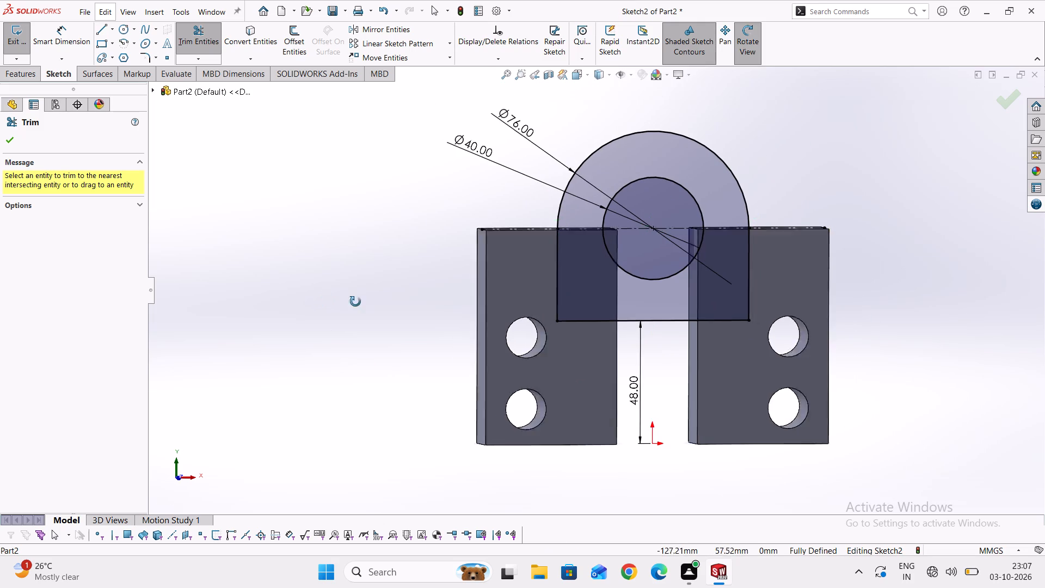
middle_click_drag(355, 302, 351, 302)
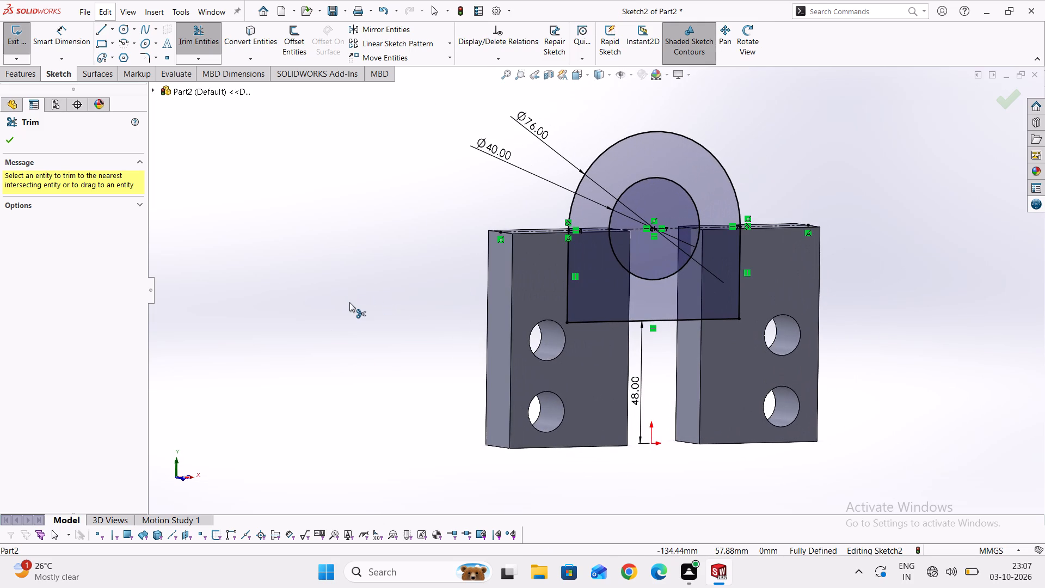
scroll(349, 302, "up", 1)
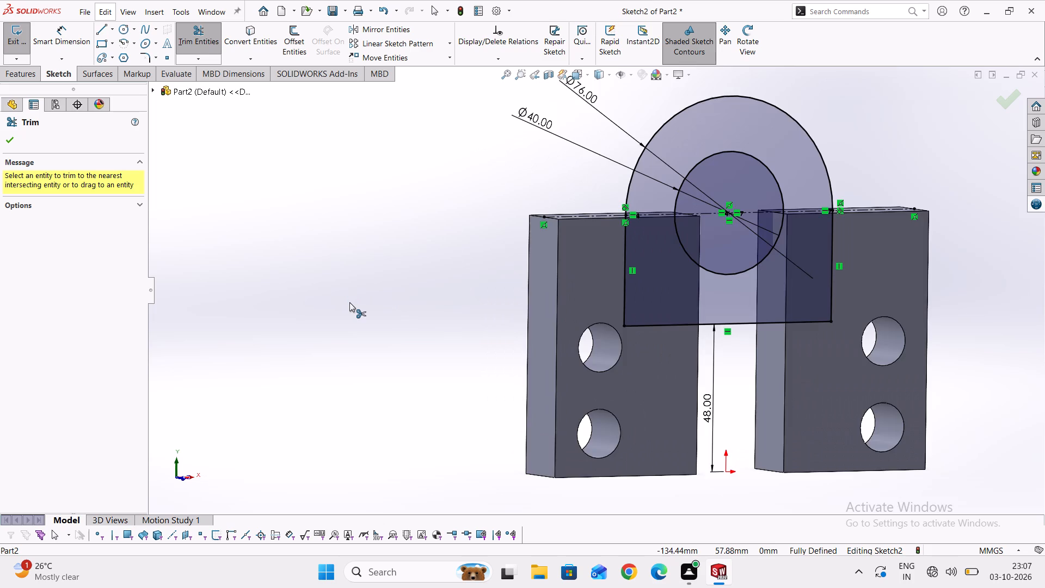
scroll(349, 302, "up", 1)
scroll(349, 302, "down", 4)
middle_click_drag(474, 328, 446, 320)
scroll(448, 320, "up", 1)
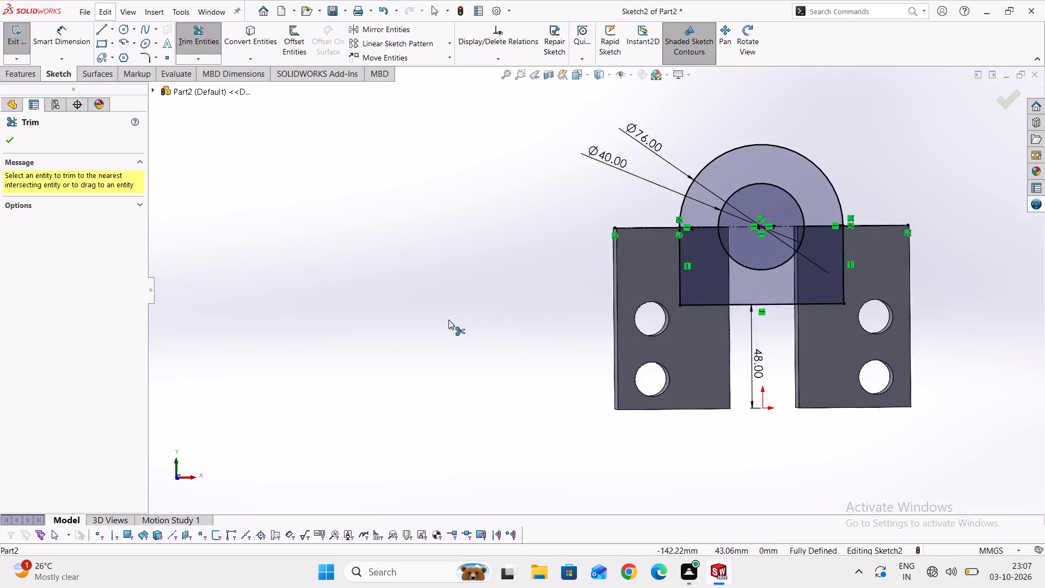
scroll(448, 320, "up", 1)
middle_click_drag(452, 321, 525, 353)
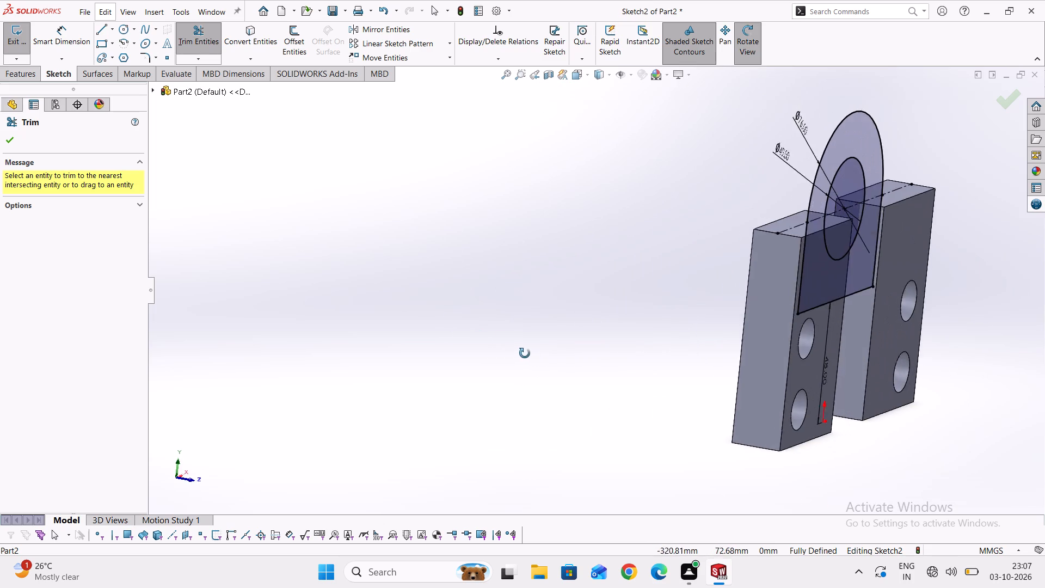
middle_click_drag(525, 353, 515, 351)
scroll(640, 341, "up", 1)
middle_click_drag(637, 340, 555, 338)
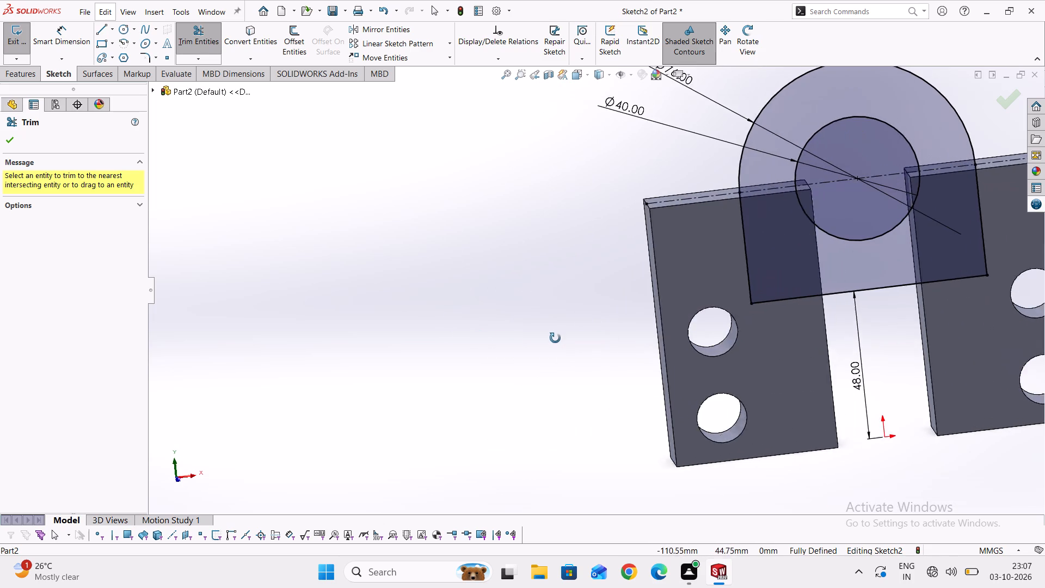
middle_click_drag(555, 338, 556, 336)
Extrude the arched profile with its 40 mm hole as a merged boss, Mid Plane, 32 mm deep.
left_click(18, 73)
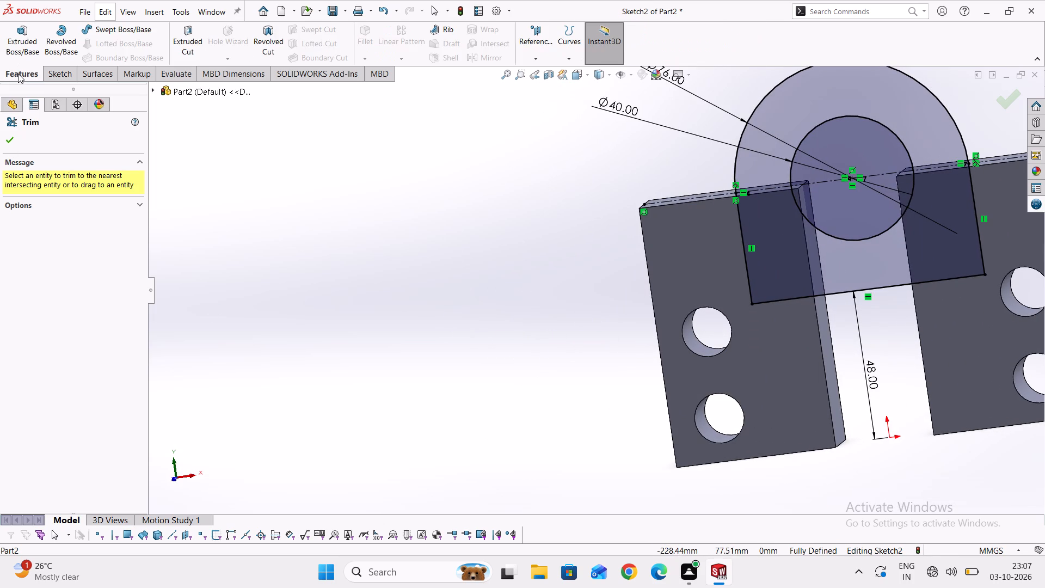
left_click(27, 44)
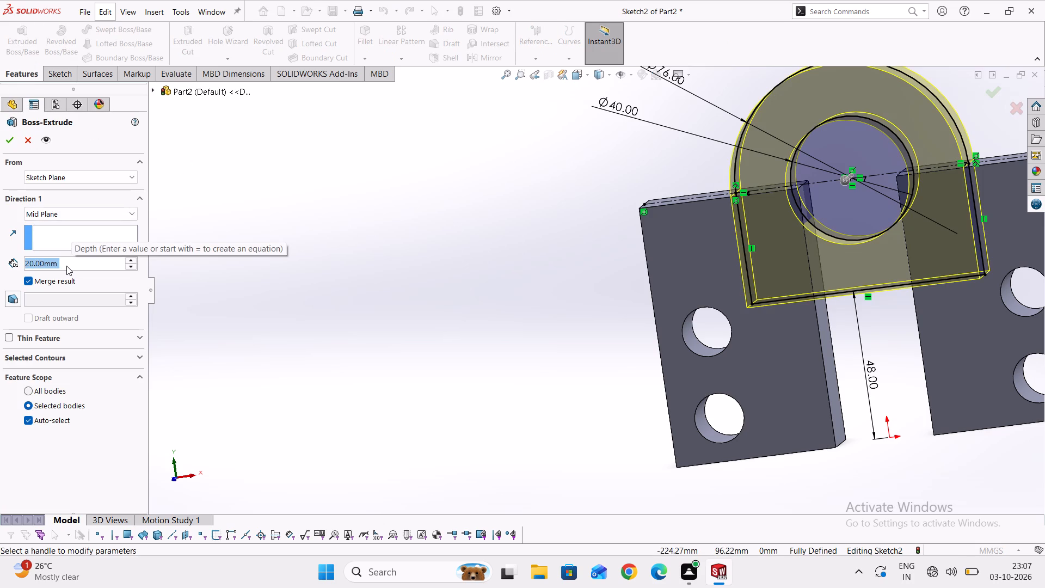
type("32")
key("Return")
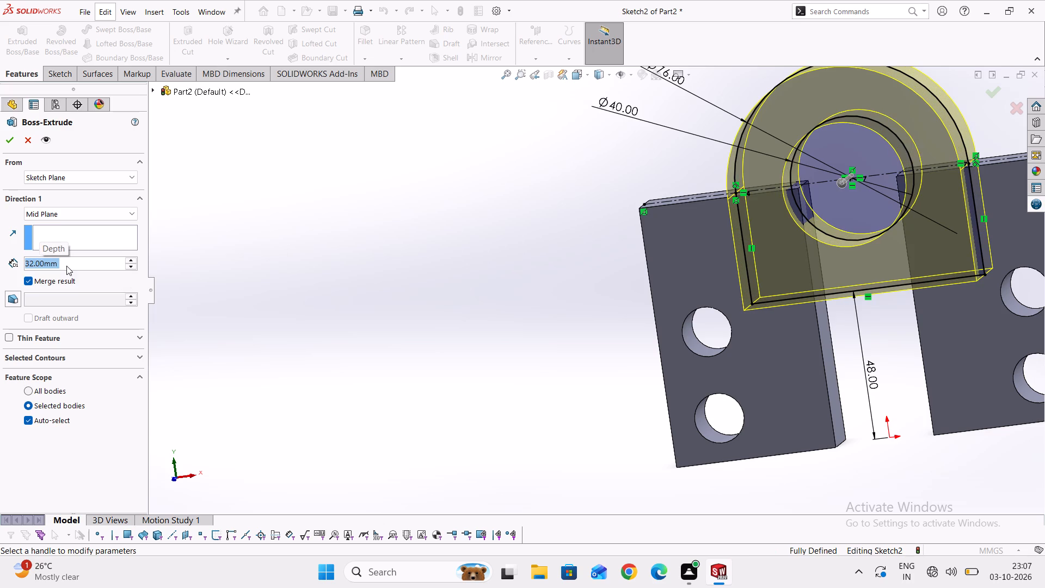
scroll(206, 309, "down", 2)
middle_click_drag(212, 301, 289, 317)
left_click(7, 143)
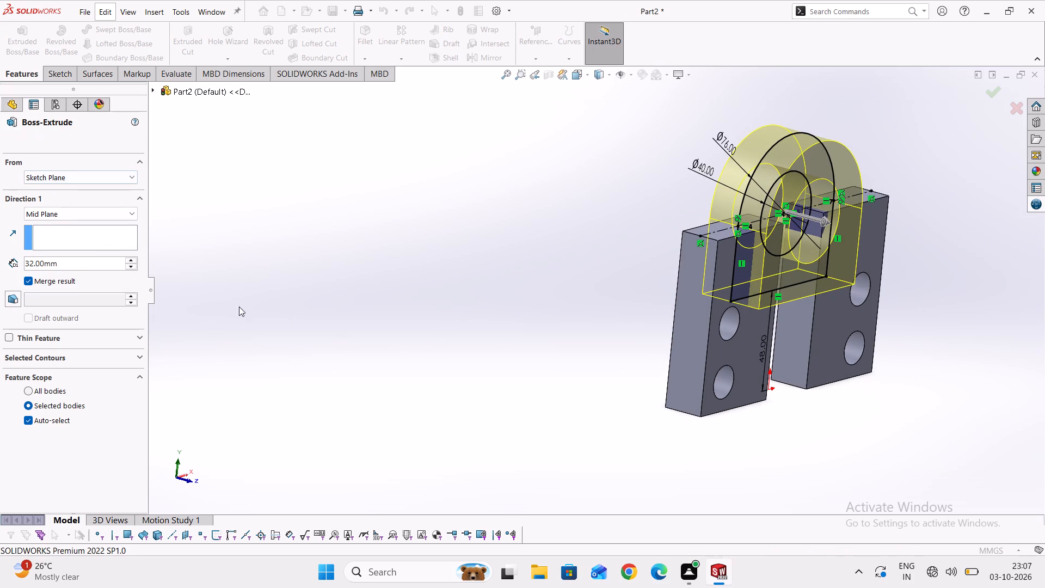
Examine the extruded arch from several angles, checking where the side blocks meet it and its 40 mm bore.
scroll(310, 343, "down", 3)
middle_click_drag(408, 373, 293, 340)
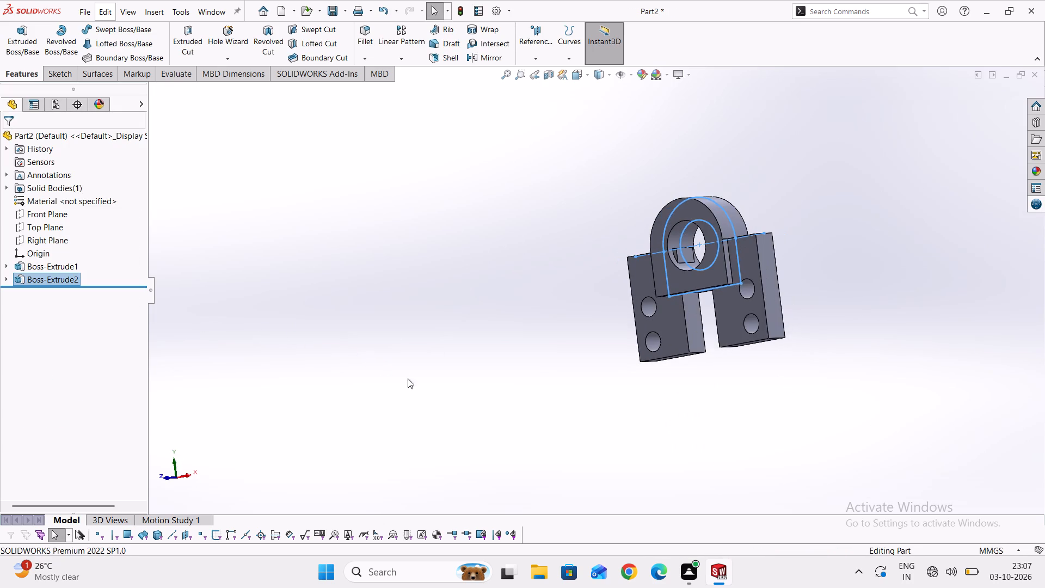
middle_click_drag(464, 408, 511, 413)
left_click(674, 268)
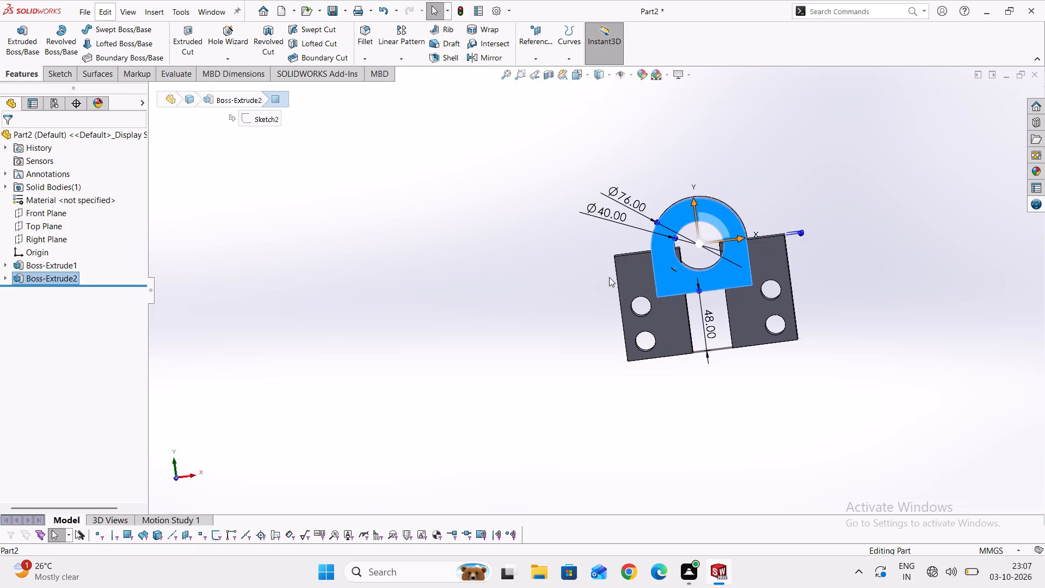
key("Escape")
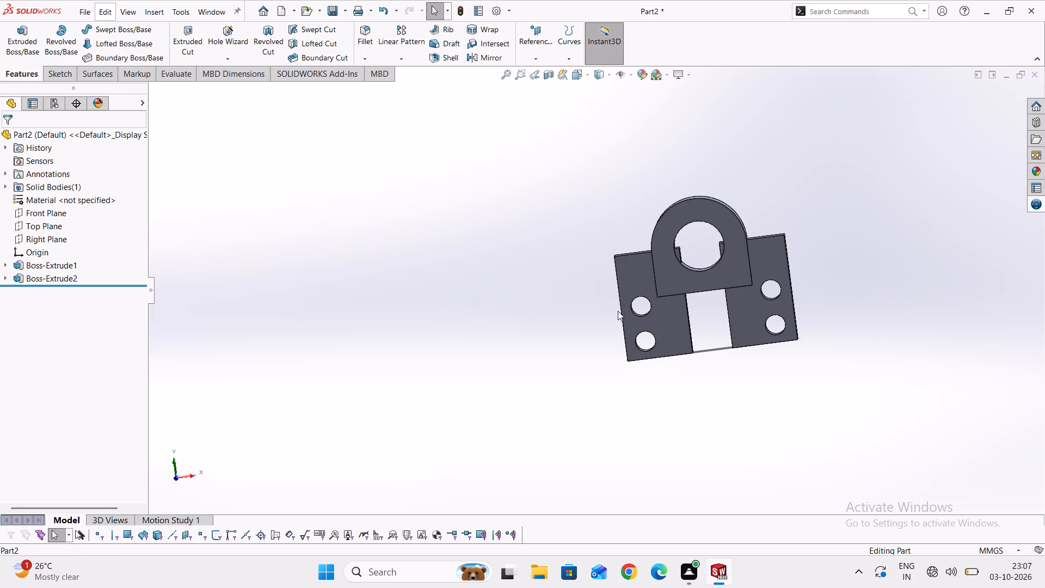
scroll(620, 304, "down", 1)
scroll(685, 268, "up", 3)
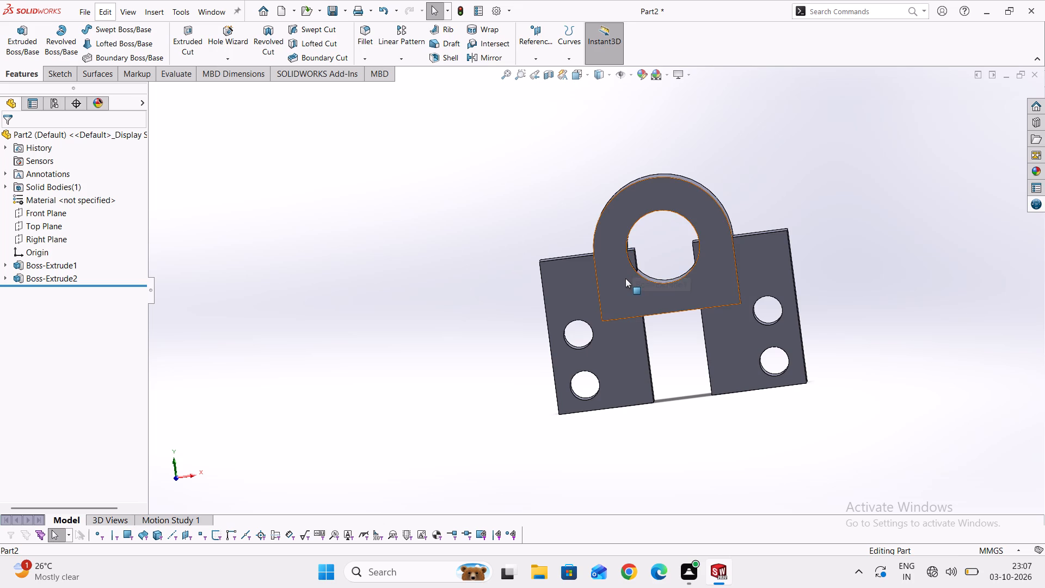
middle_click_drag(487, 302, 593, 302)
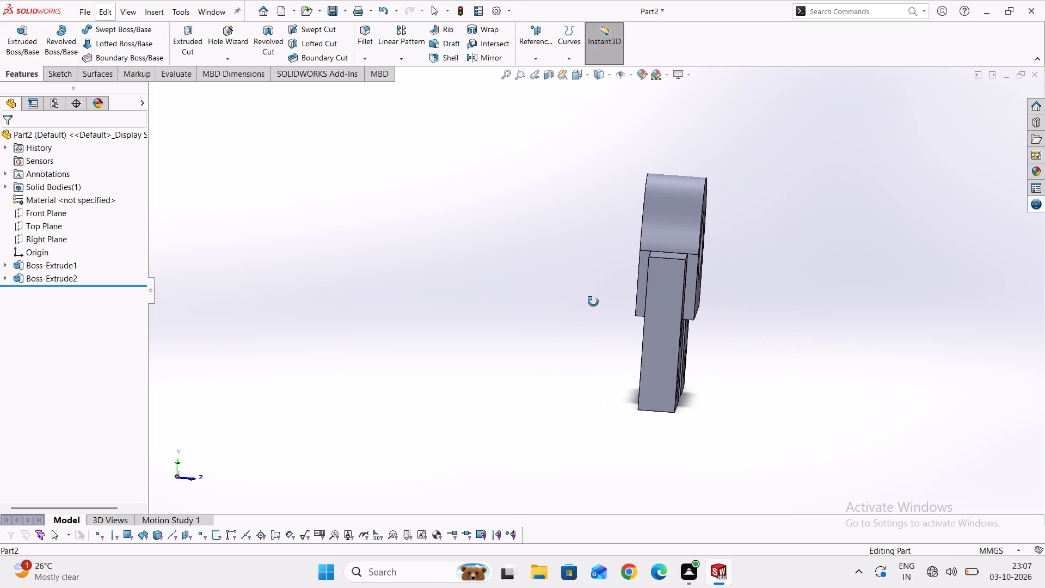
middle_click_drag(593, 302, 601, 301)
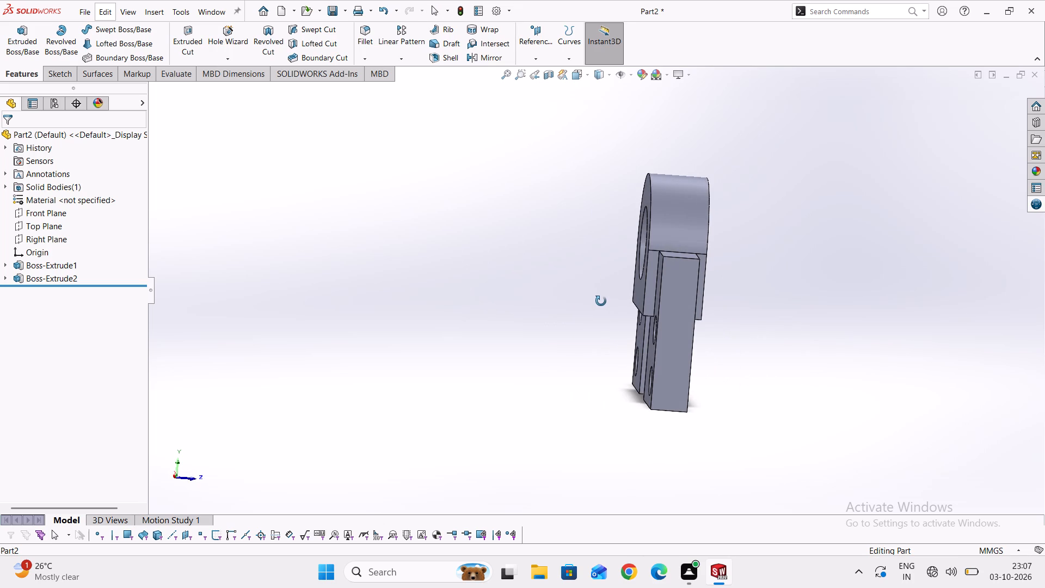
middle_click_drag(601, 301, 554, 299)
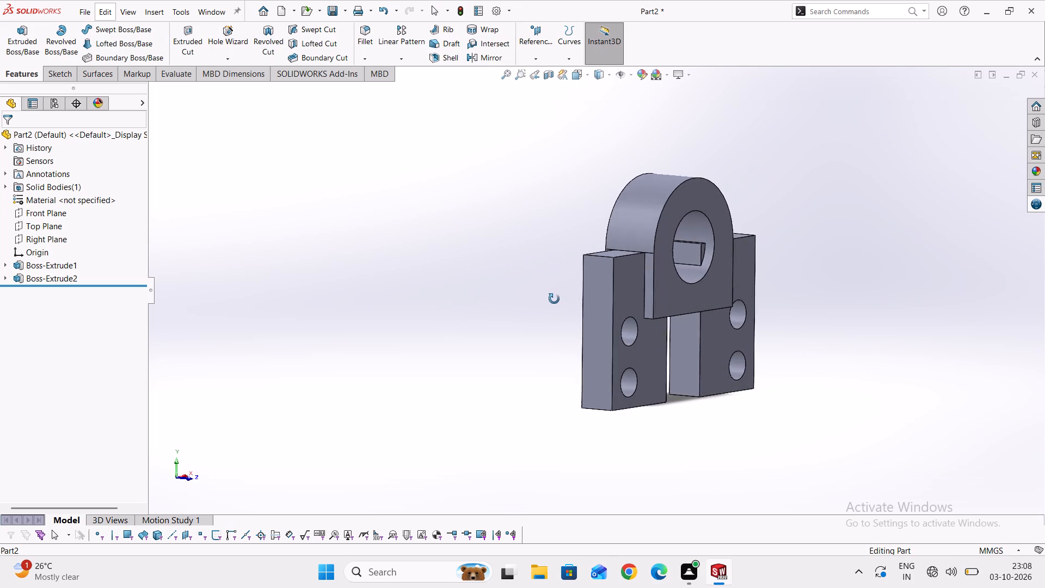
middle_click_drag(554, 299, 633, 304)
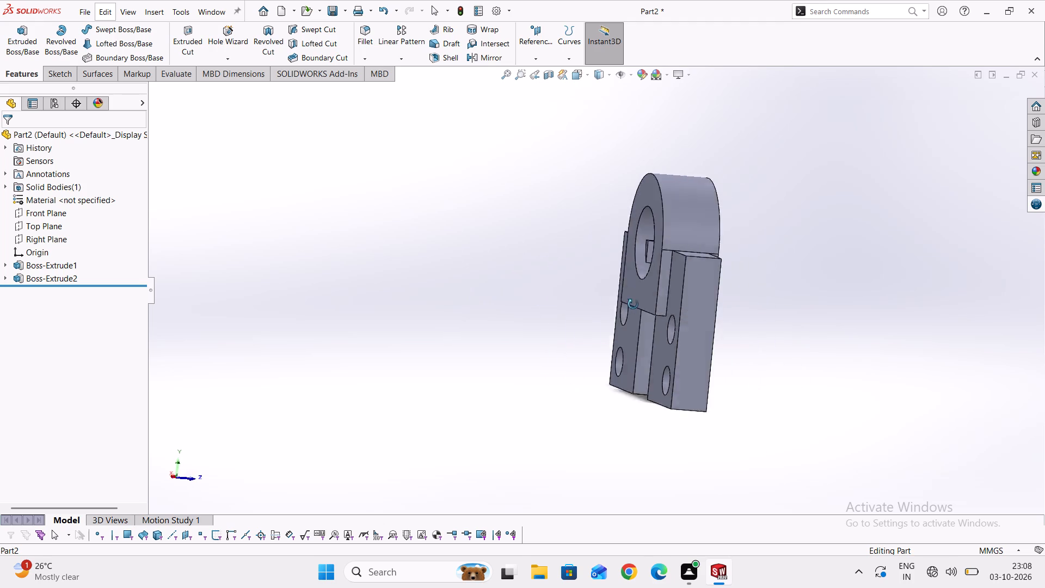
middle_click_drag(633, 304, 515, 290)
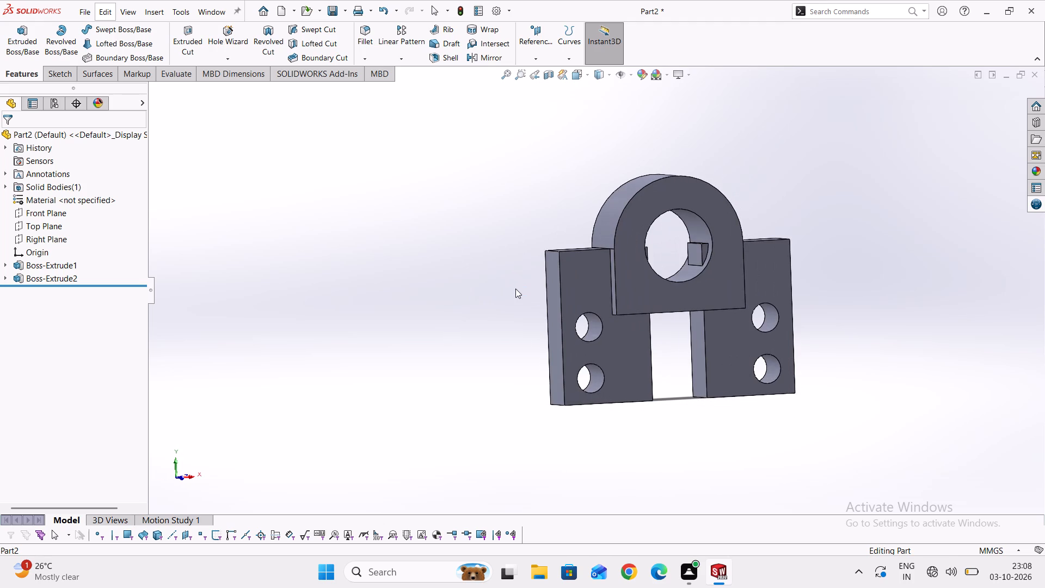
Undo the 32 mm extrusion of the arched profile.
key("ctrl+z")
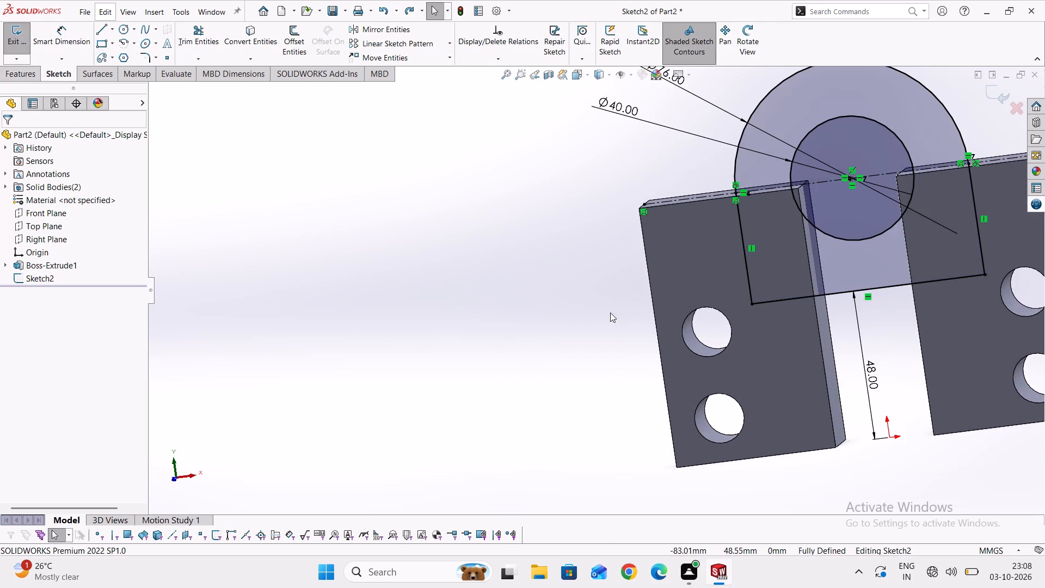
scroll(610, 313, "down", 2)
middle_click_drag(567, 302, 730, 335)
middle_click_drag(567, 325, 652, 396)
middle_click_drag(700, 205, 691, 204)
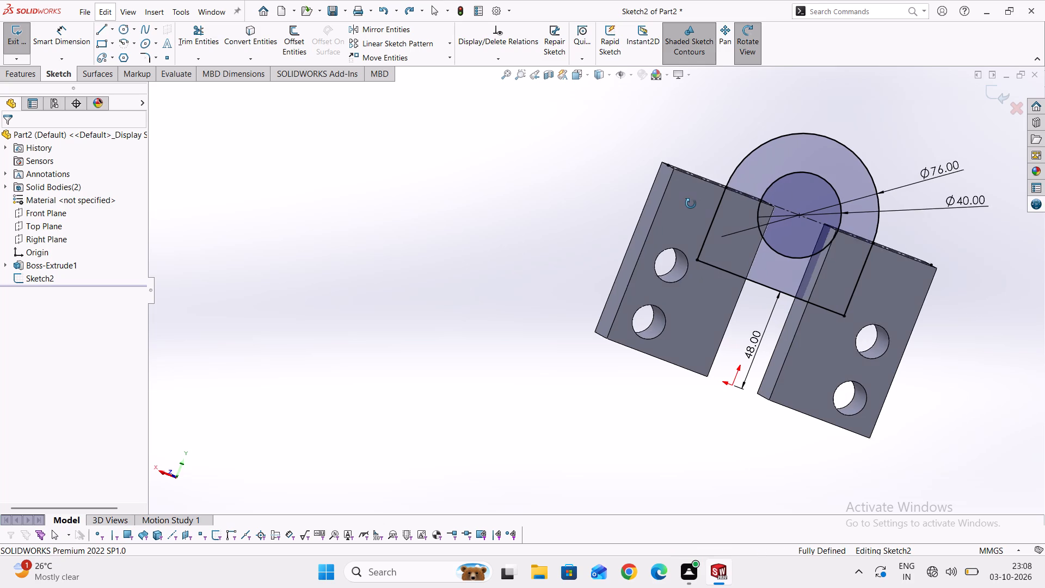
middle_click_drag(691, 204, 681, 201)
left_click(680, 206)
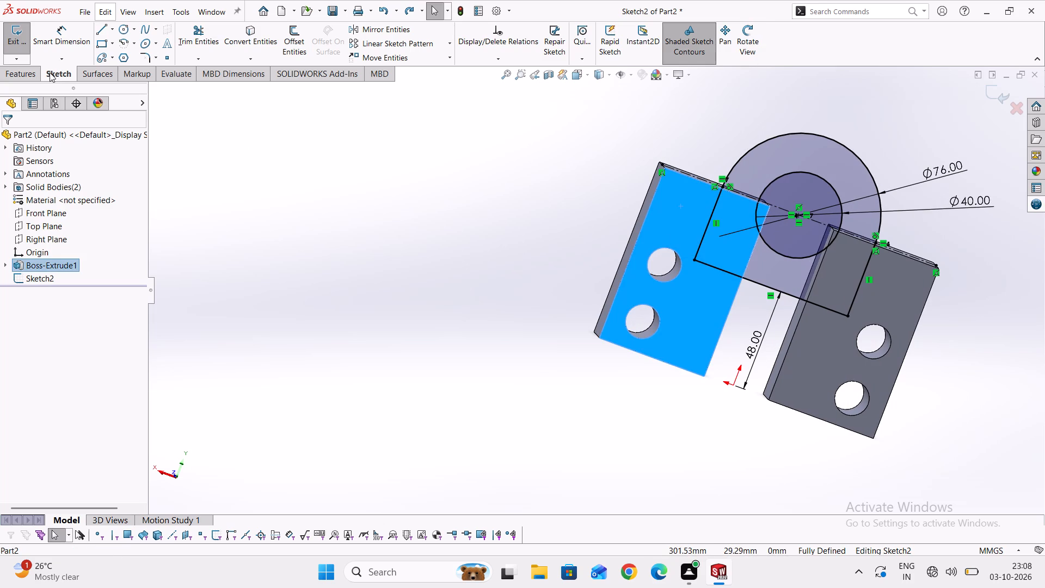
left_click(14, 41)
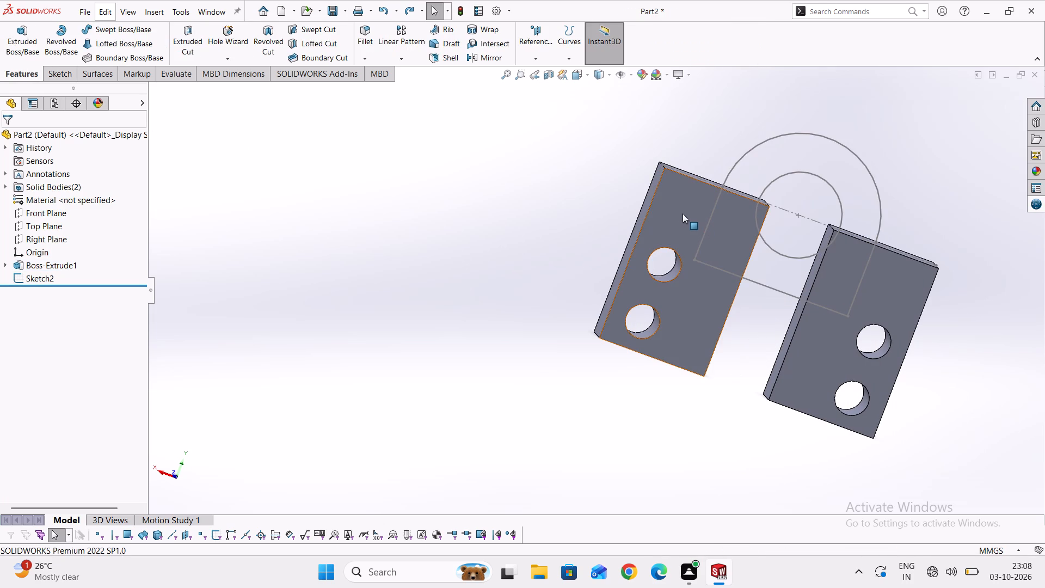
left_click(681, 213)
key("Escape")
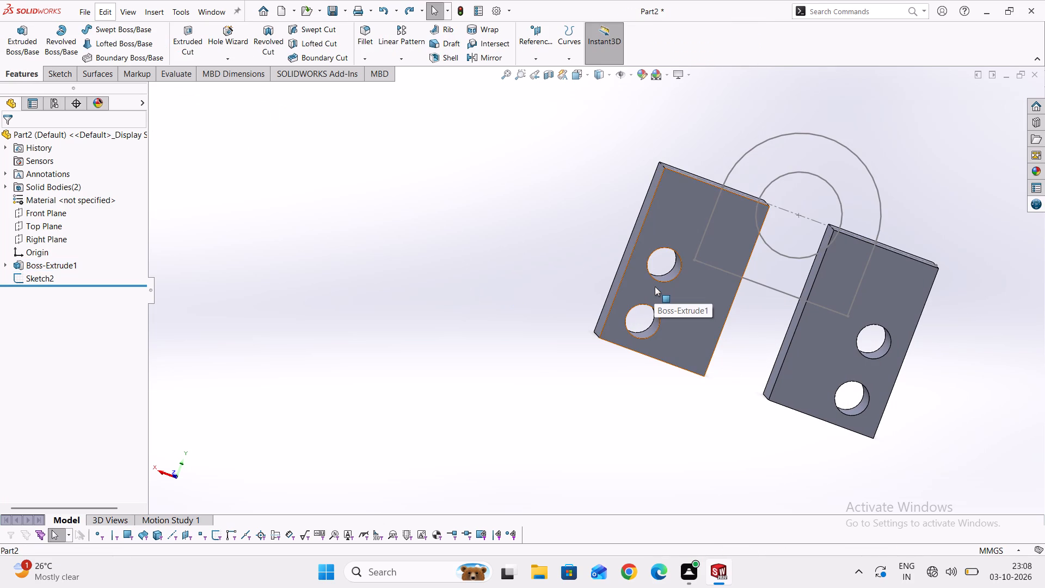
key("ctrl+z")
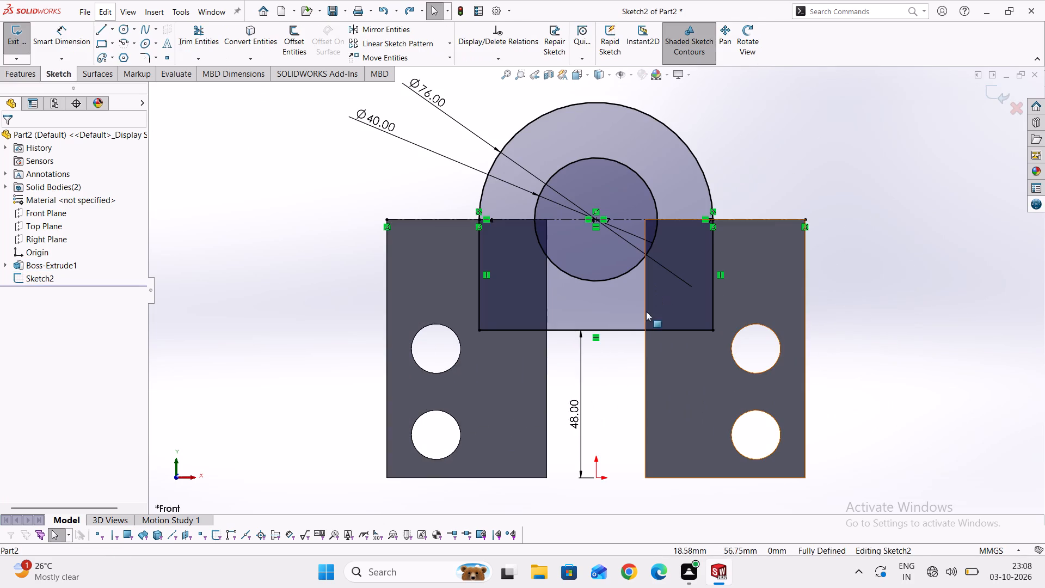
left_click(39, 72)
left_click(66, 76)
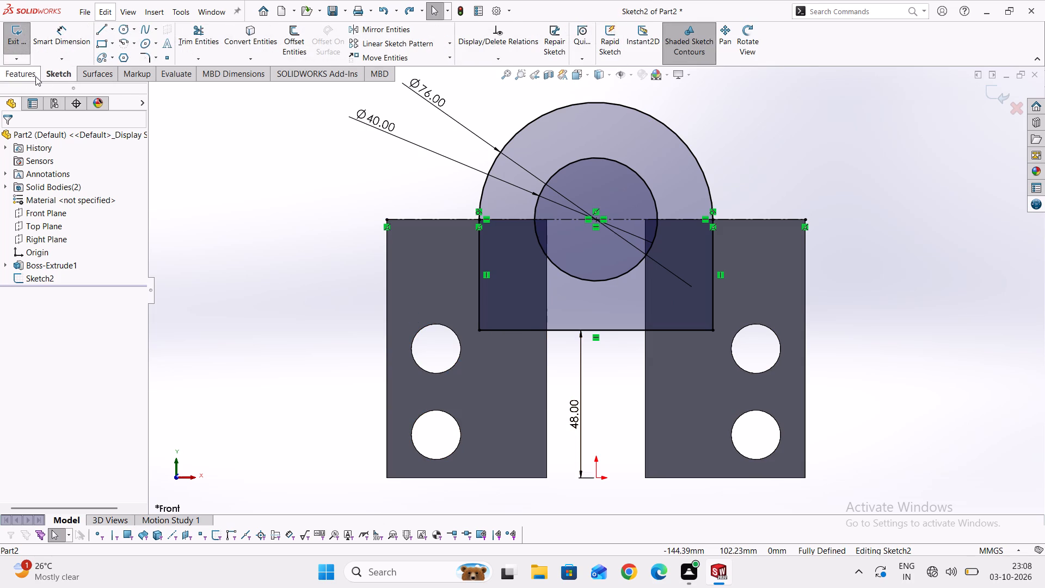
Exit the arched profile's sketch without extruding it.
middle_click_drag(294, 272, 464, 297)
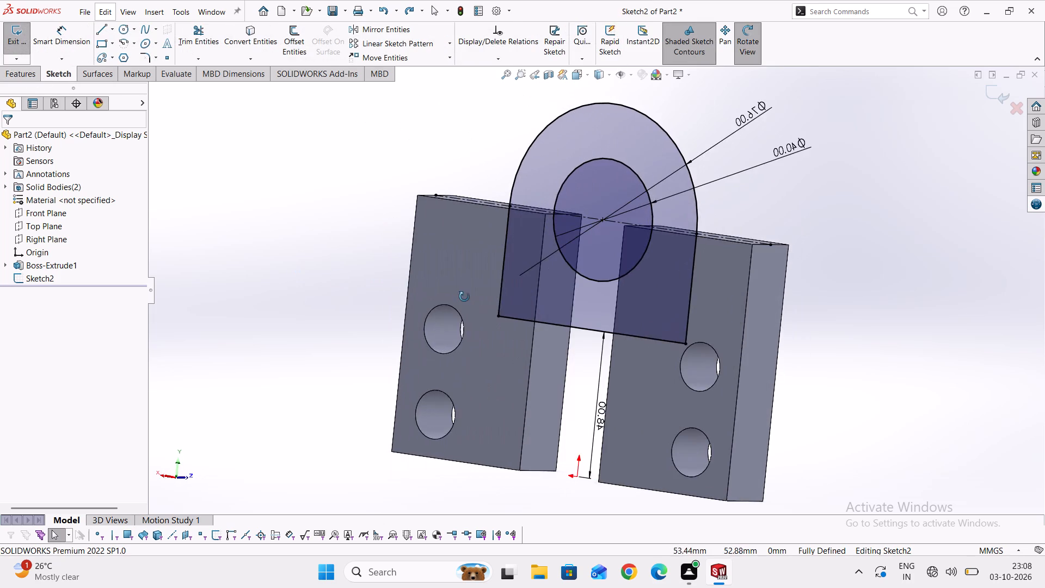
middle_click_drag(464, 297, 483, 293)
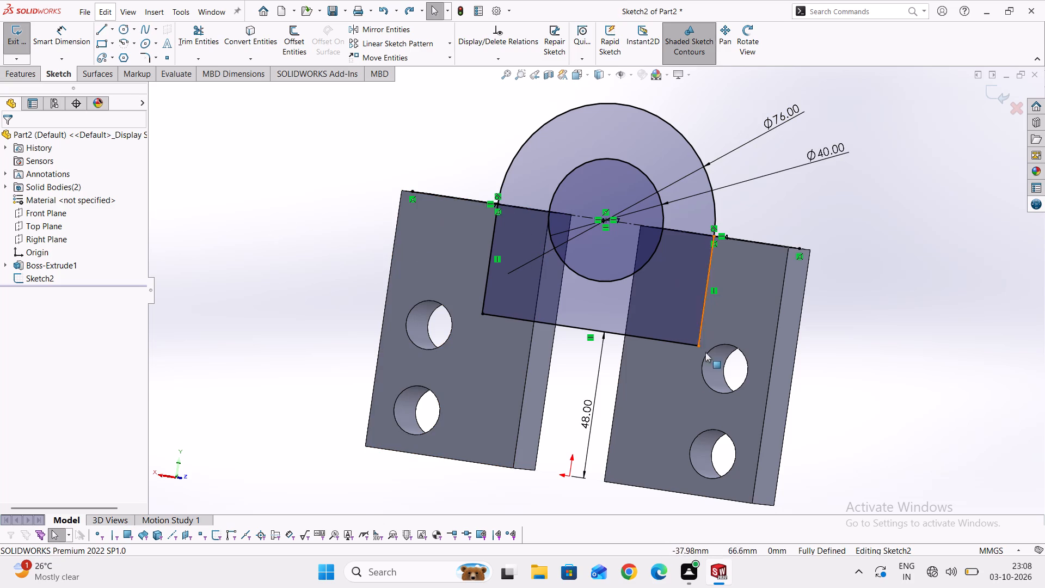
middle_click_drag(312, 199, 322, 209)
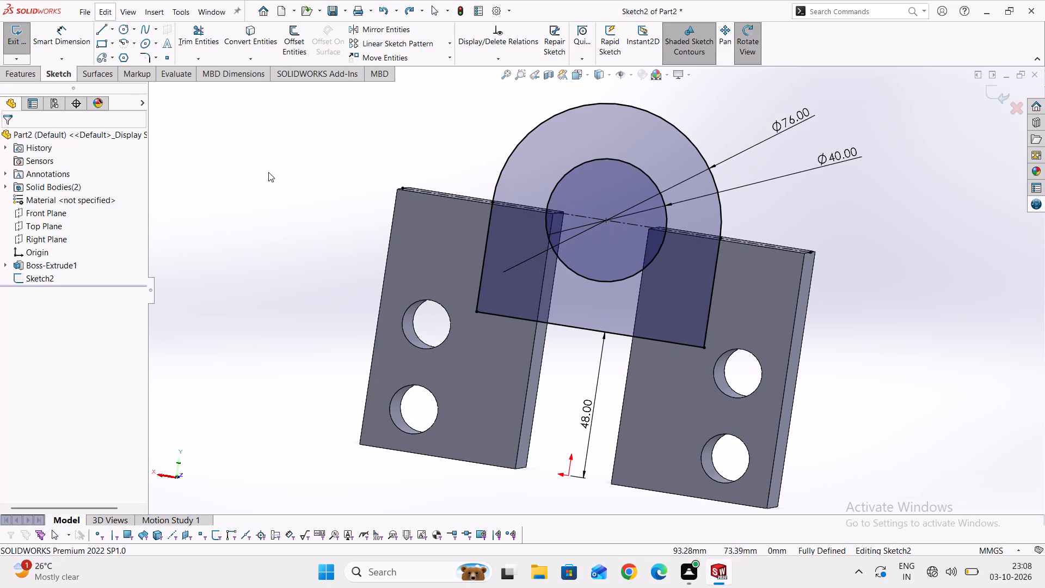
left_click(8, 41)
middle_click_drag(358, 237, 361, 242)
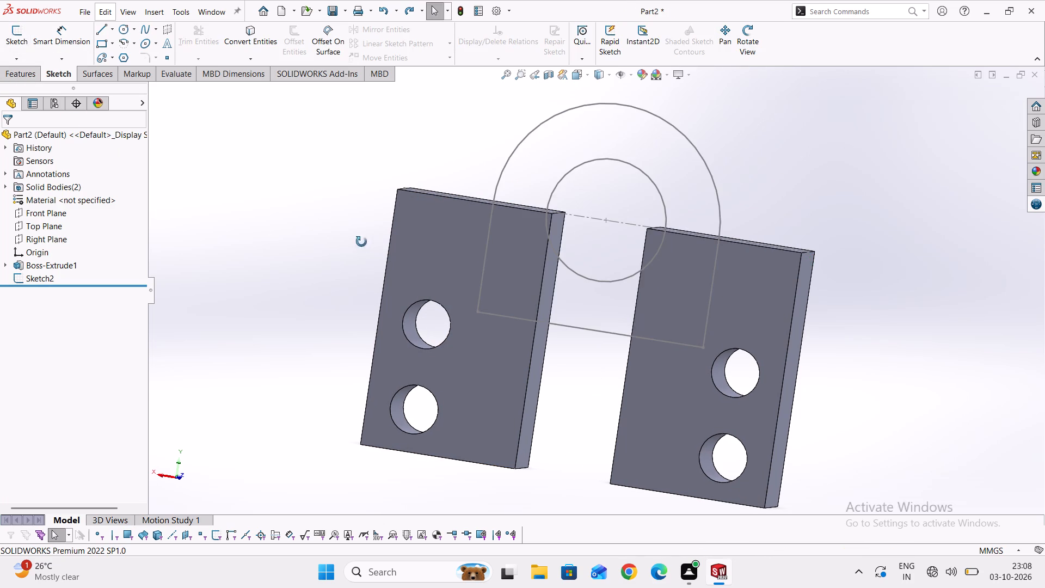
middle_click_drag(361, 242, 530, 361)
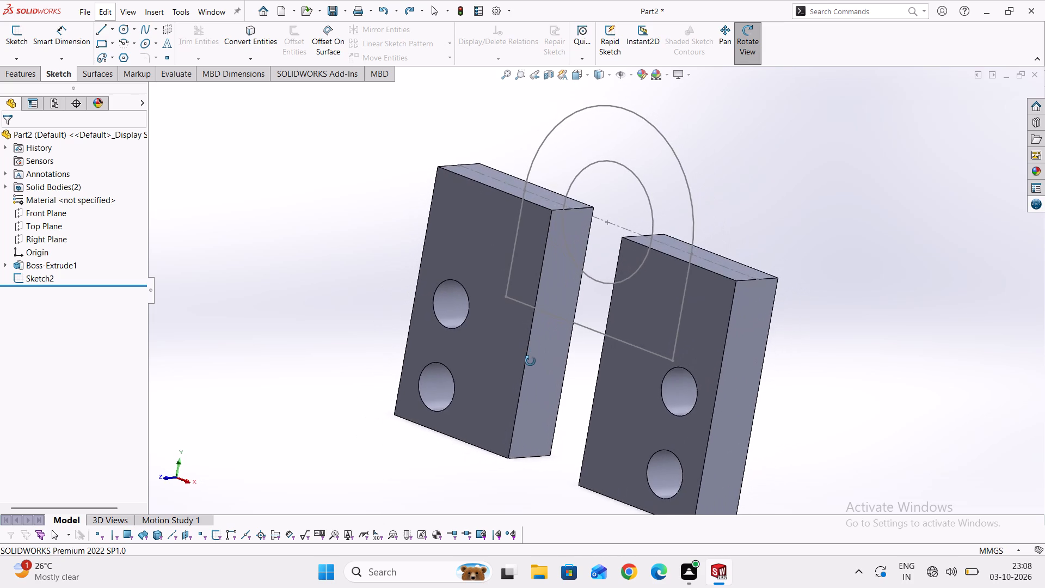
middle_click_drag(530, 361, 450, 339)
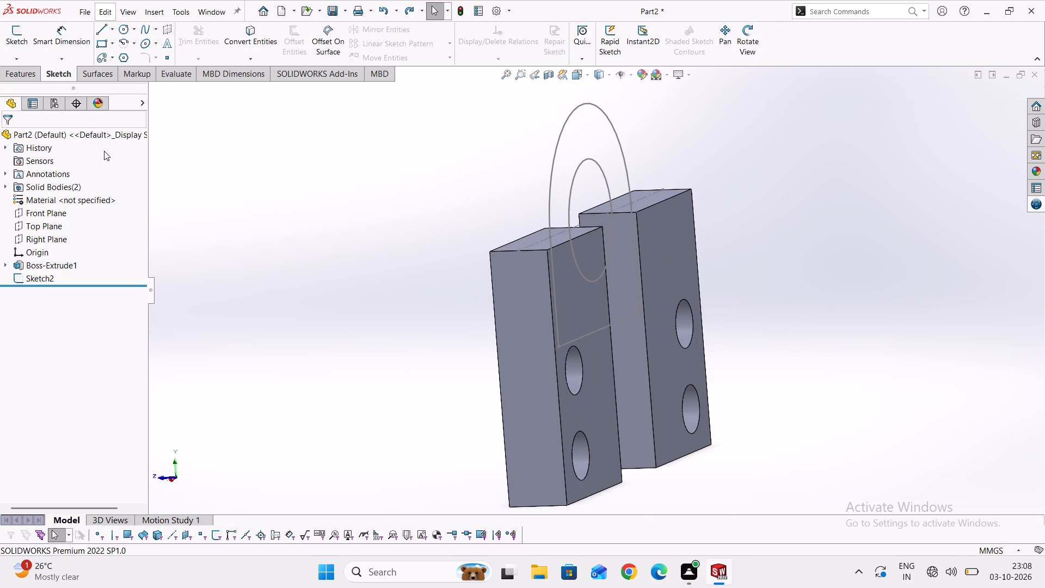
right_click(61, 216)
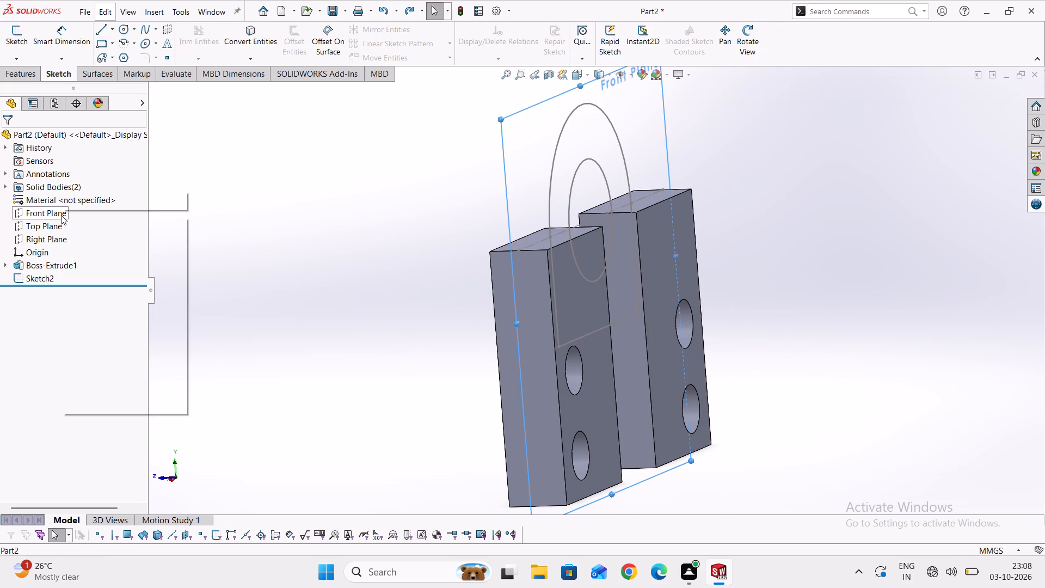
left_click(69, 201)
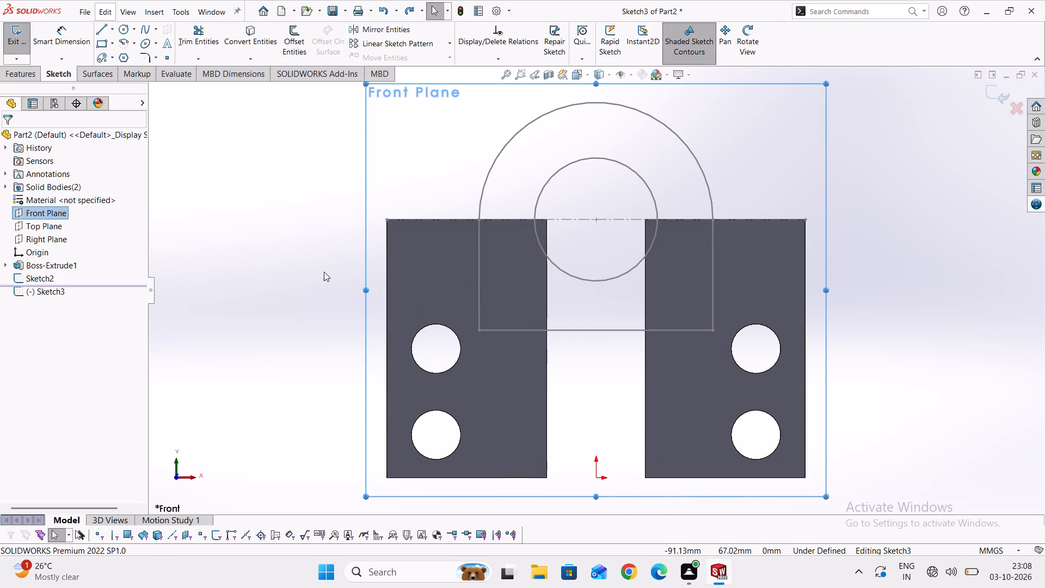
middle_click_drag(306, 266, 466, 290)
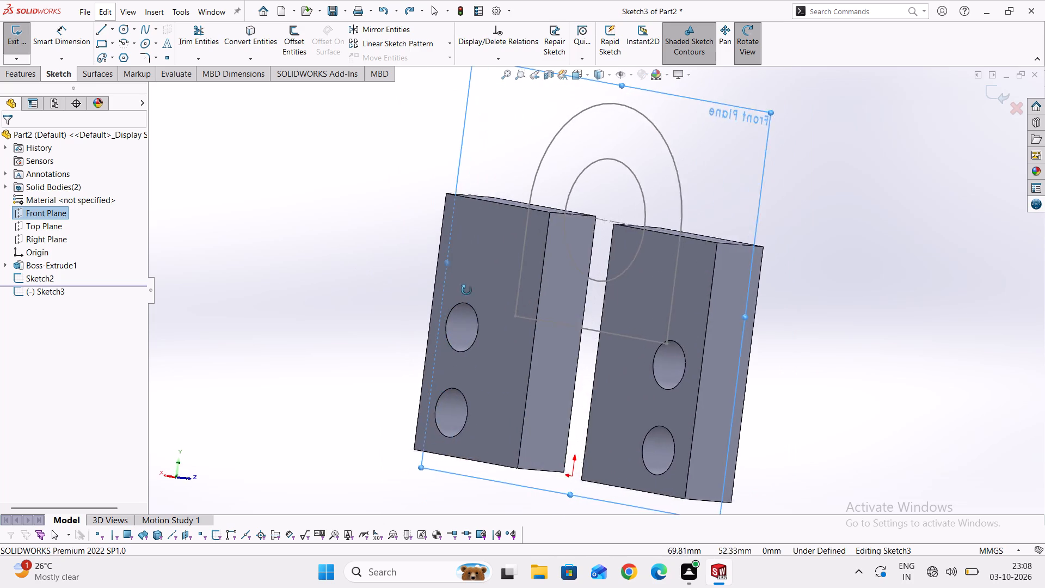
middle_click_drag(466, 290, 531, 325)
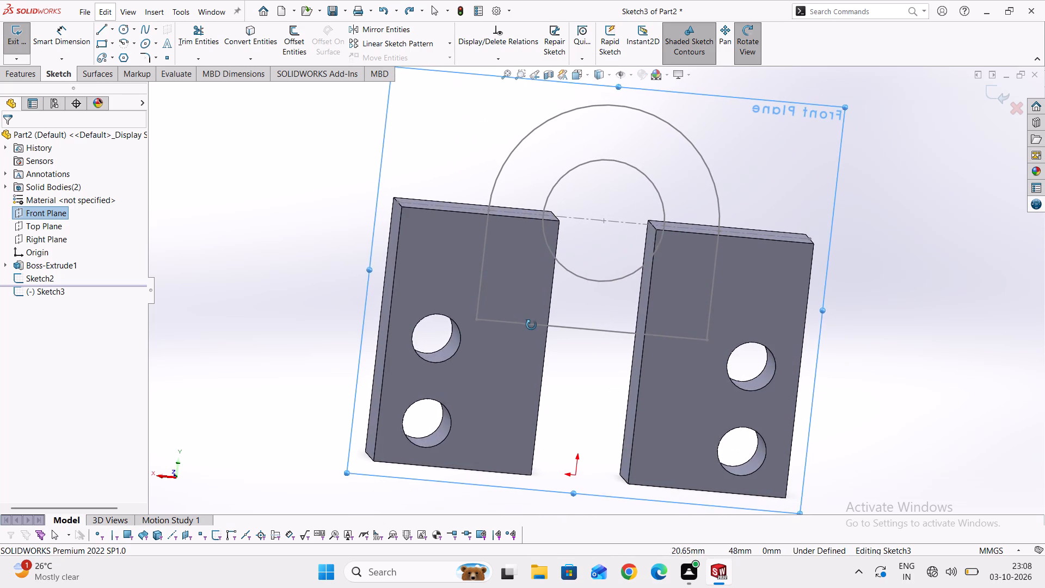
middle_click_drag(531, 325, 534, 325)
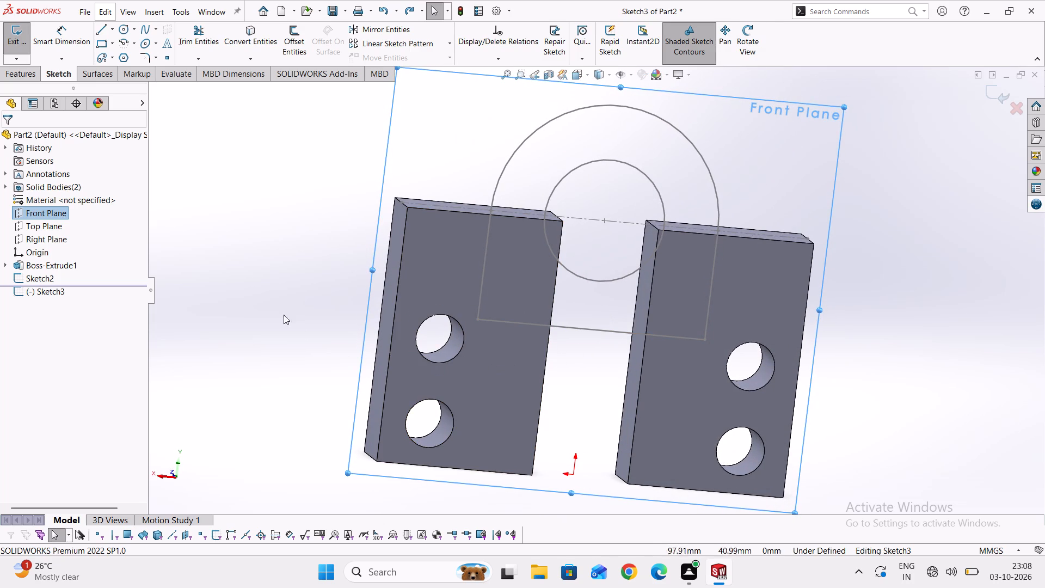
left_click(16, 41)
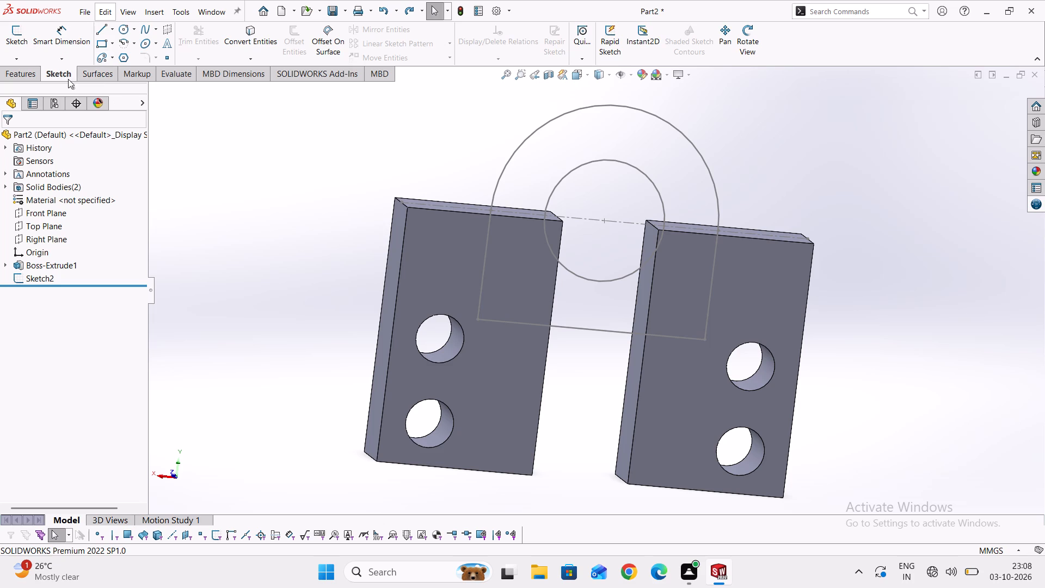
Start a sketch on the rear face of one drilled block and convert that face's outer edges into it.
left_click(453, 271)
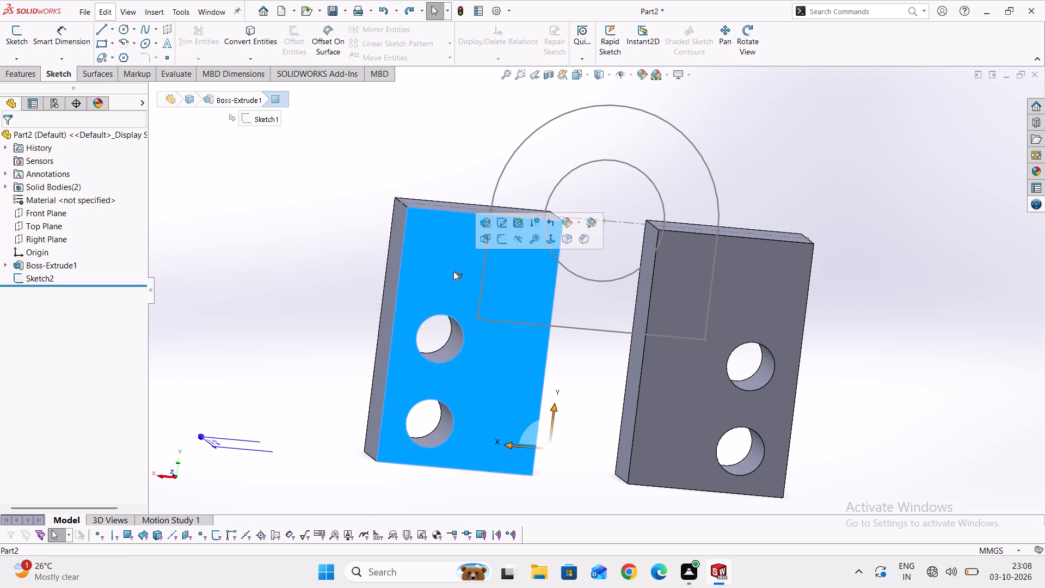
left_click(22, 46)
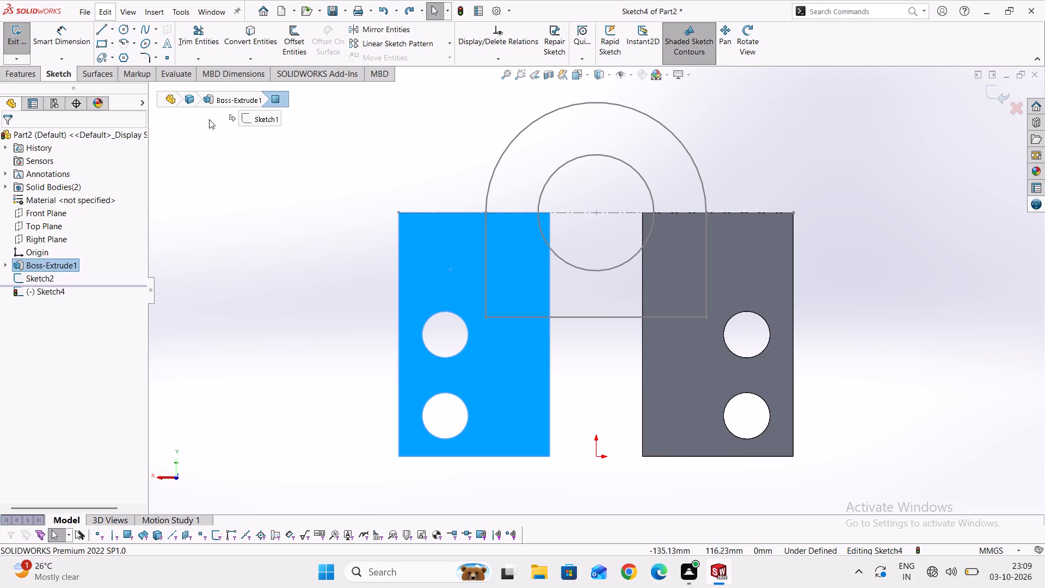
left_click(260, 38)
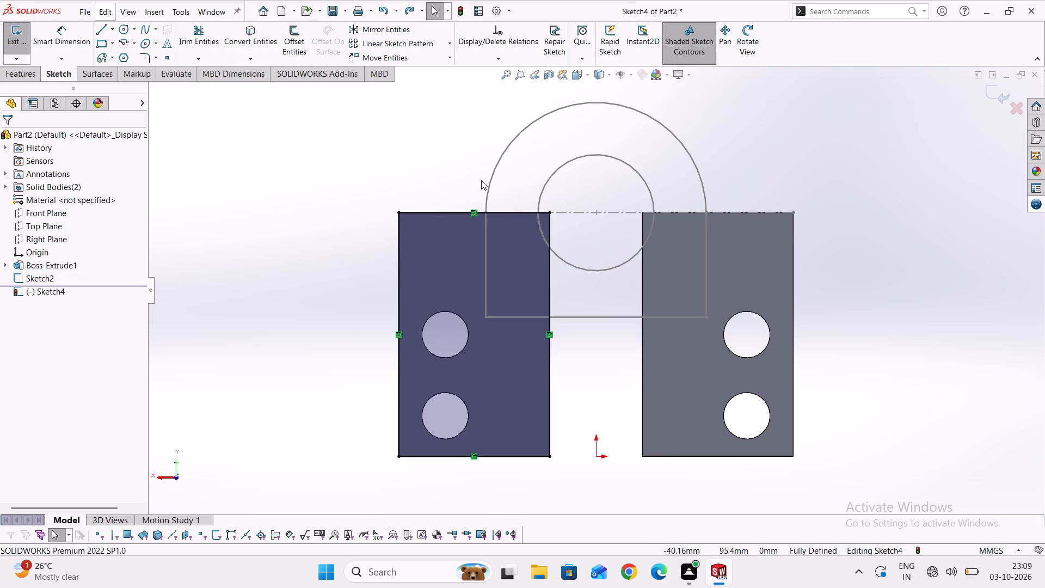
Convert the arched profile's top arc, both vertical sides, bottom line and 40 mm circle into the rear-face sketch.
left_click(489, 189)
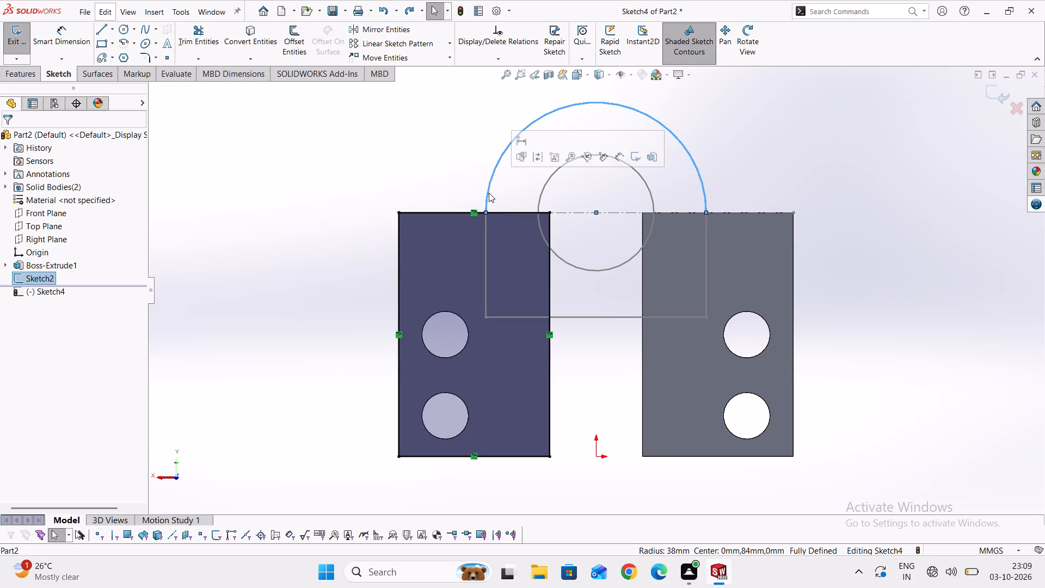
key("Return")
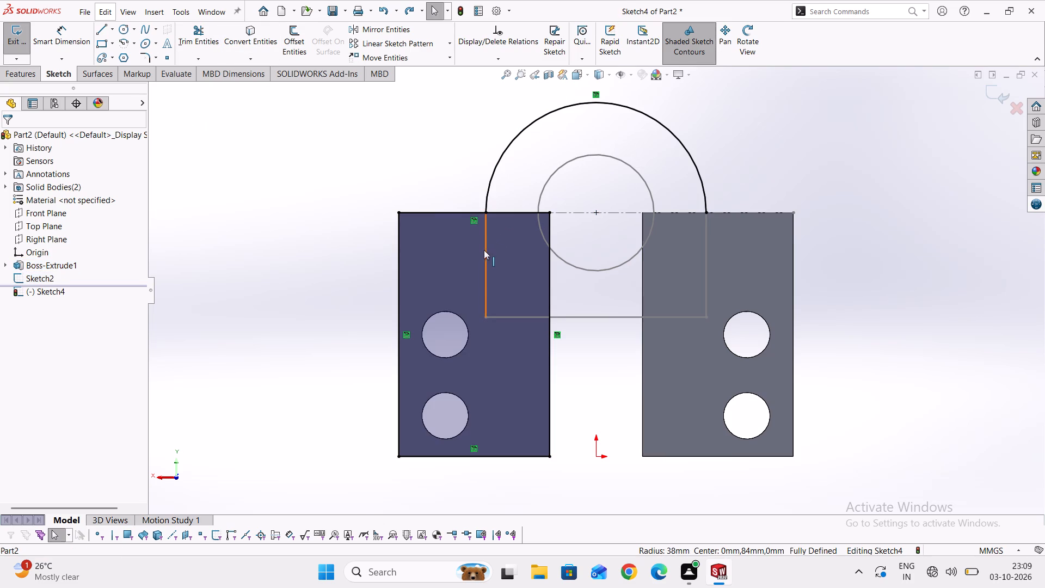
left_click(485, 250)
key("Return")
left_click(516, 317)
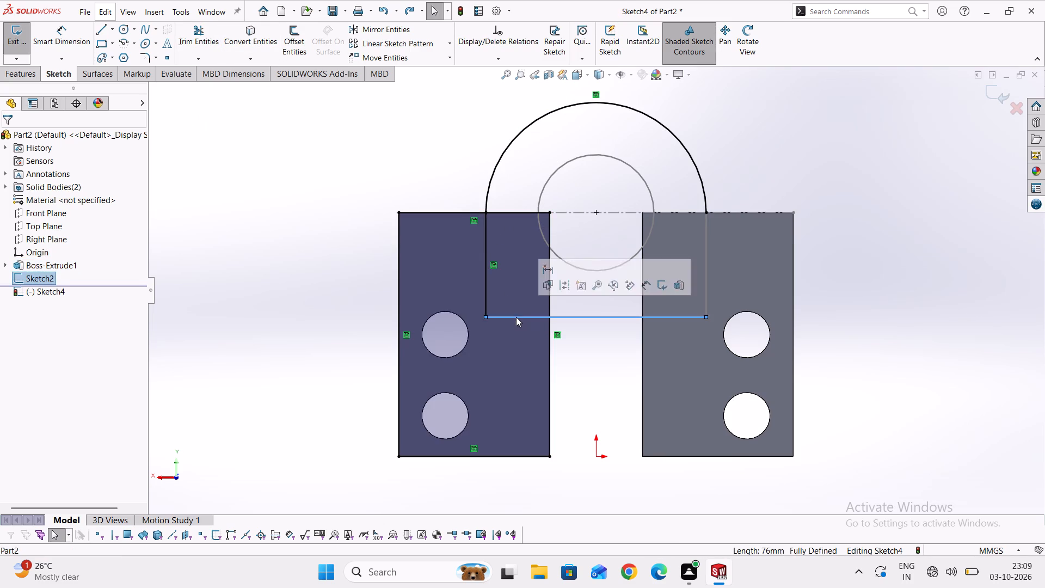
key("Return")
left_click(704, 269)
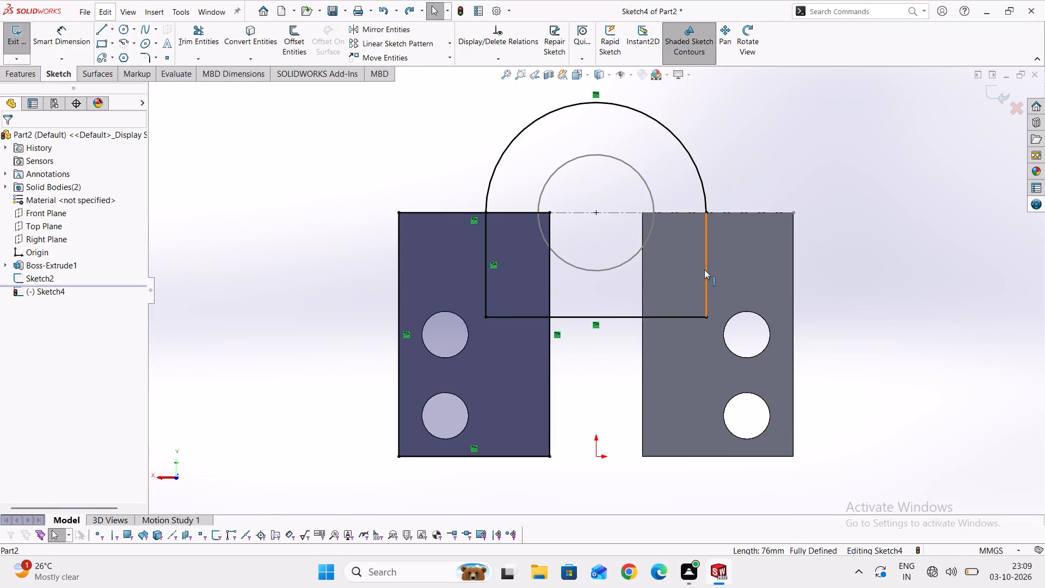
key("Return")
left_click(629, 263)
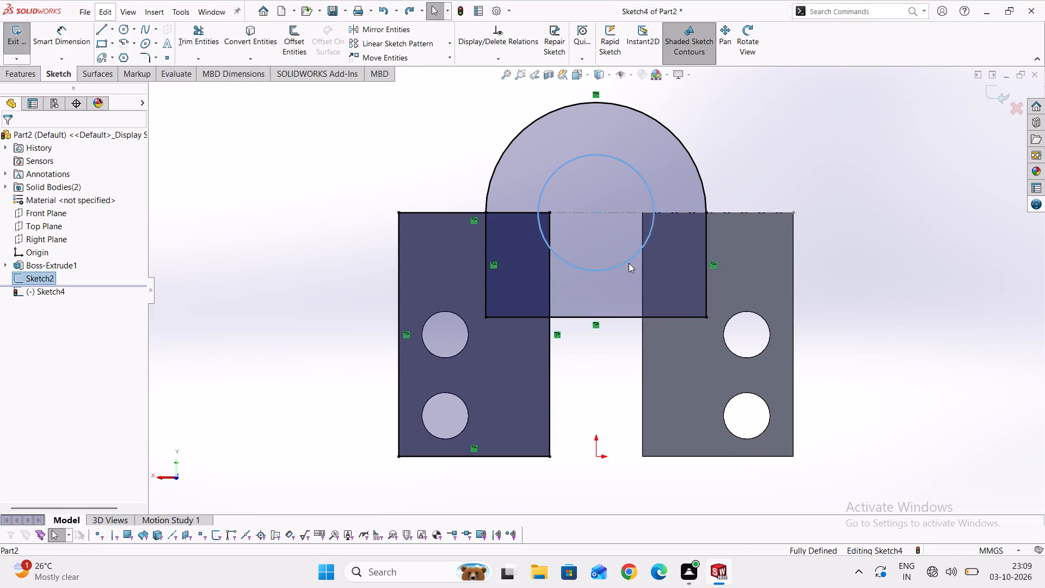
key("Return")
Set up a Blind 32 mm boss extrusion of the rear-face sketch, reversed toward the blocks' front, with Merge result on.
middle_click_drag(251, 268, 339, 292)
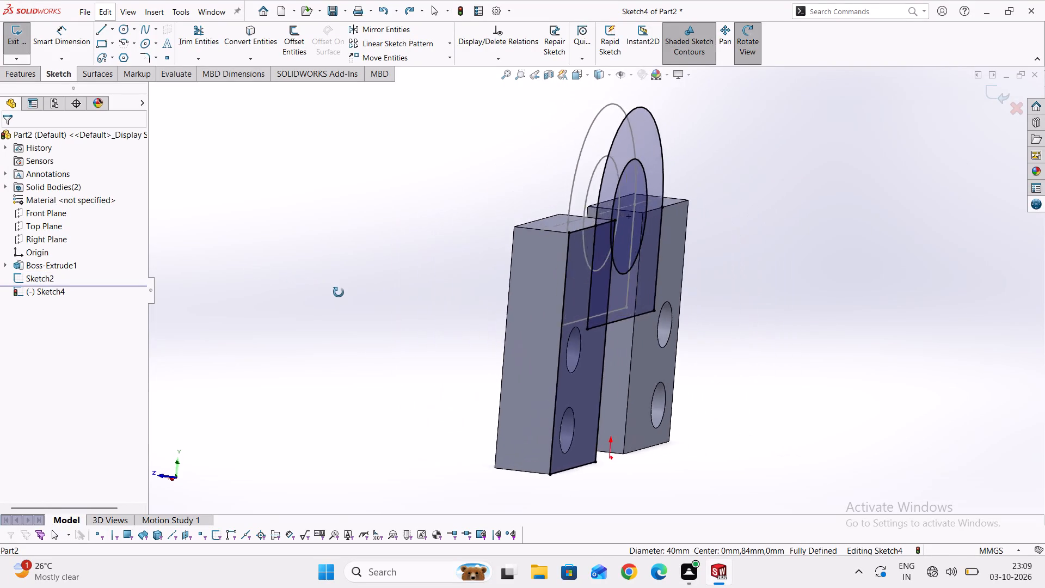
middle_click_drag(339, 292, 342, 294)
scroll(505, 321, "up", 1)
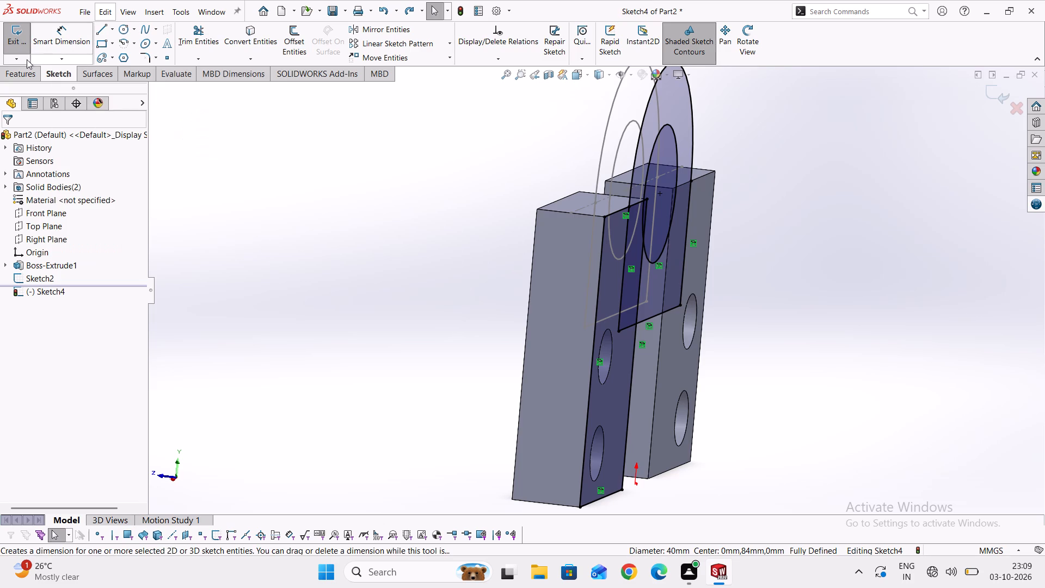
left_click(26, 75)
left_click(26, 44)
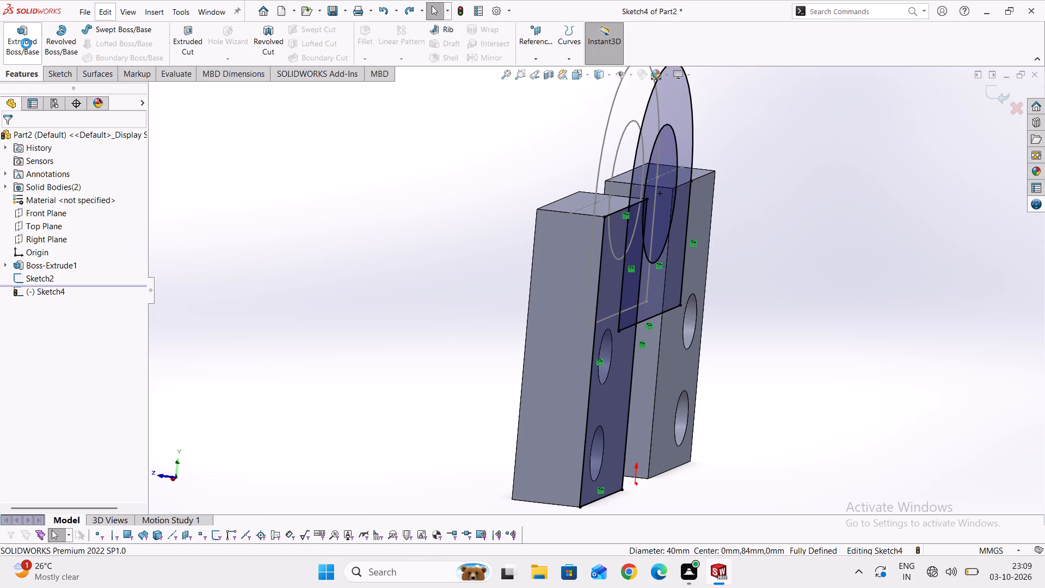
middle_click_drag(221, 246, 254, 266)
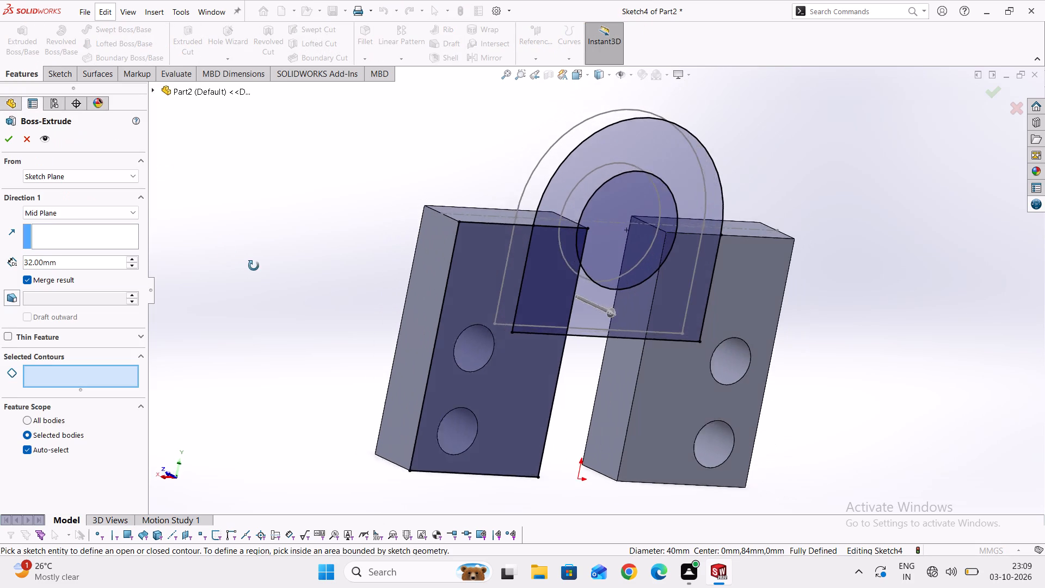
middle_click_drag(254, 266, 271, 273)
left_click(63, 215)
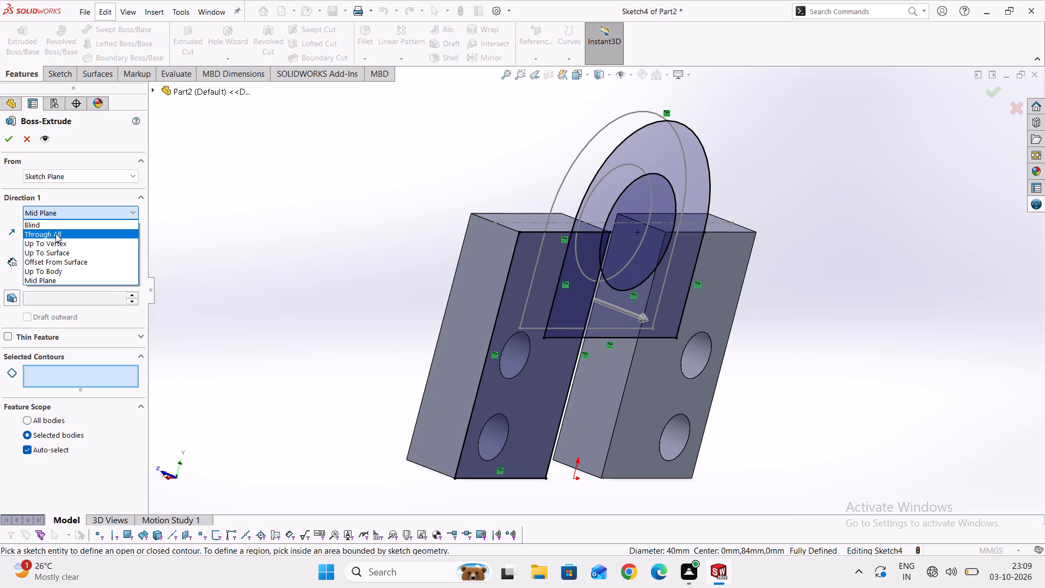
left_click(57, 228)
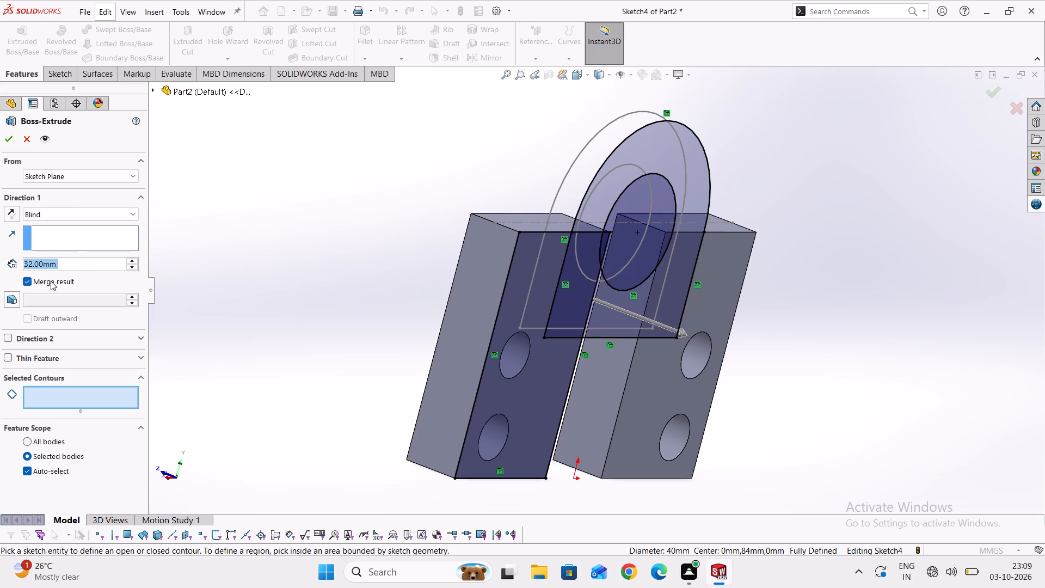
left_click(9, 211)
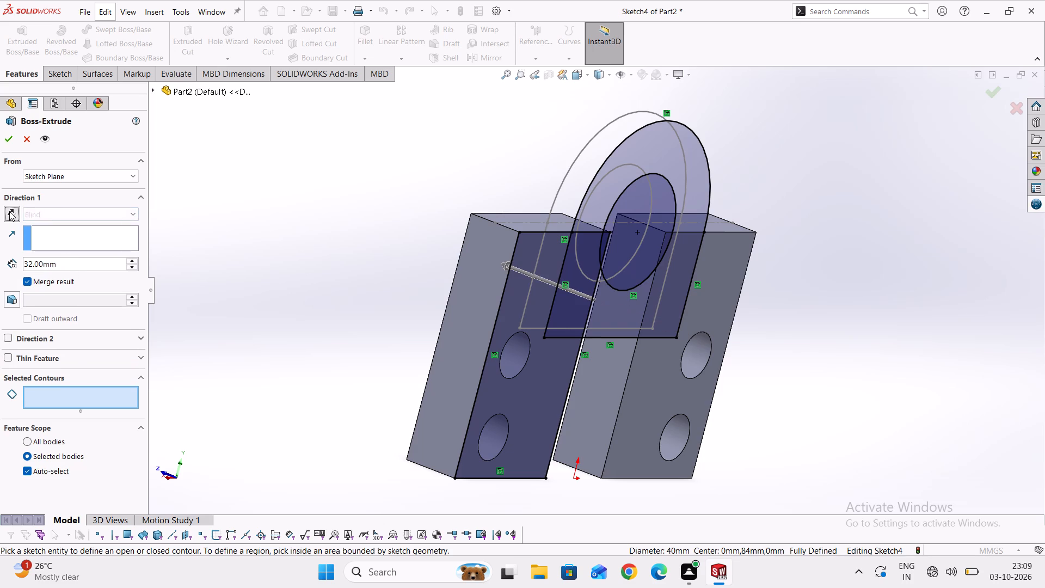
left_click(4, 139)
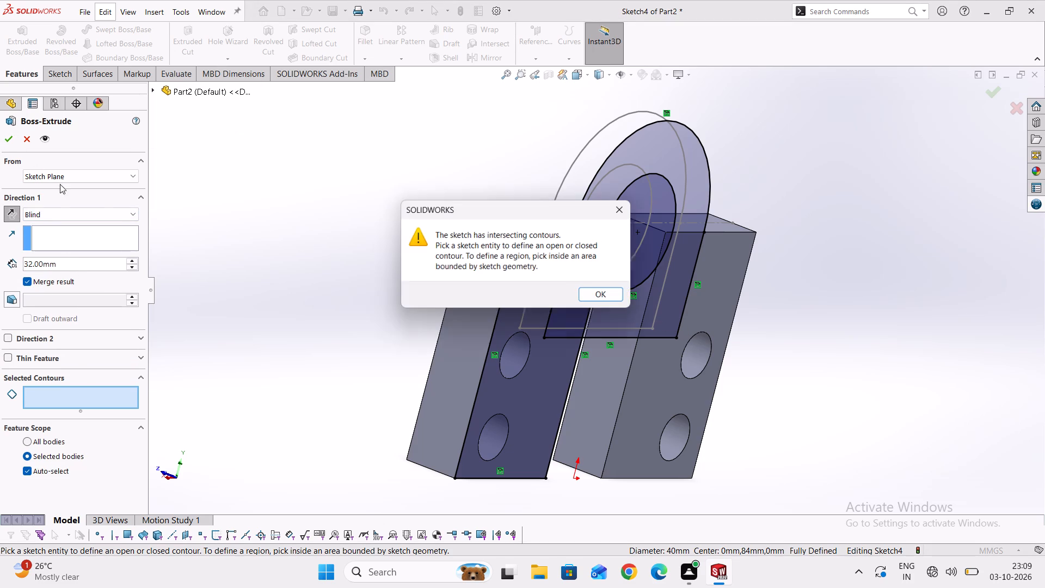
left_click(632, 211)
Choose the arch region around the hole and its overlap with the block face as contours, and complete the merged extrusion.
middle_click_drag(384, 247, 402, 259)
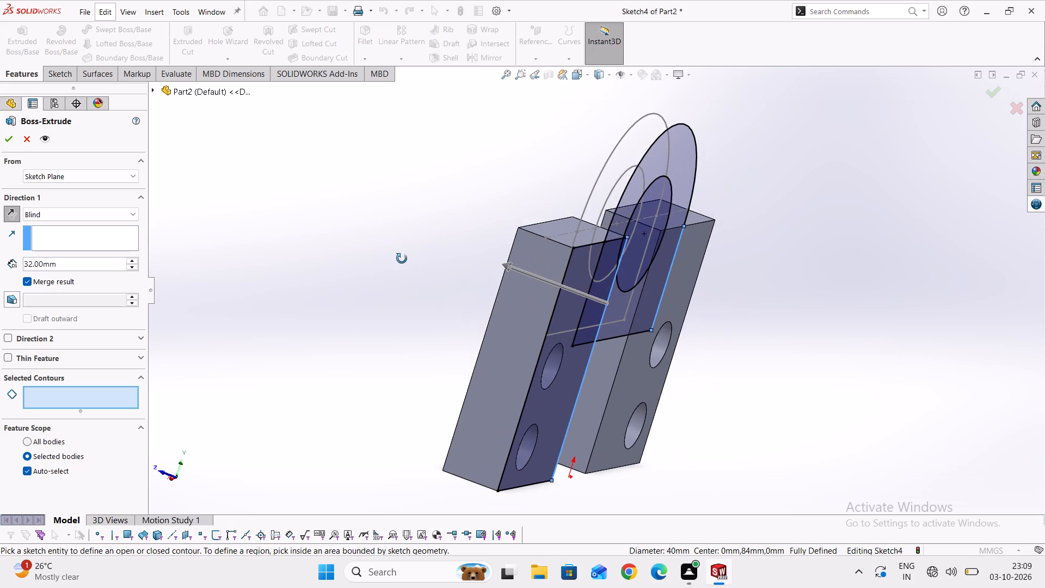
middle_click_drag(402, 259, 392, 251)
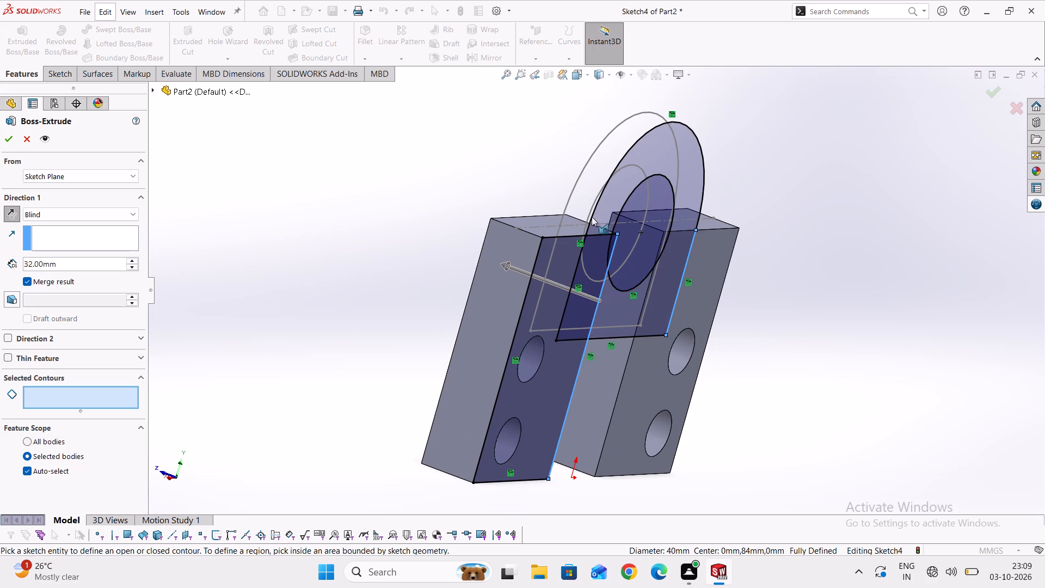
left_click(606, 197)
left_click(586, 271)
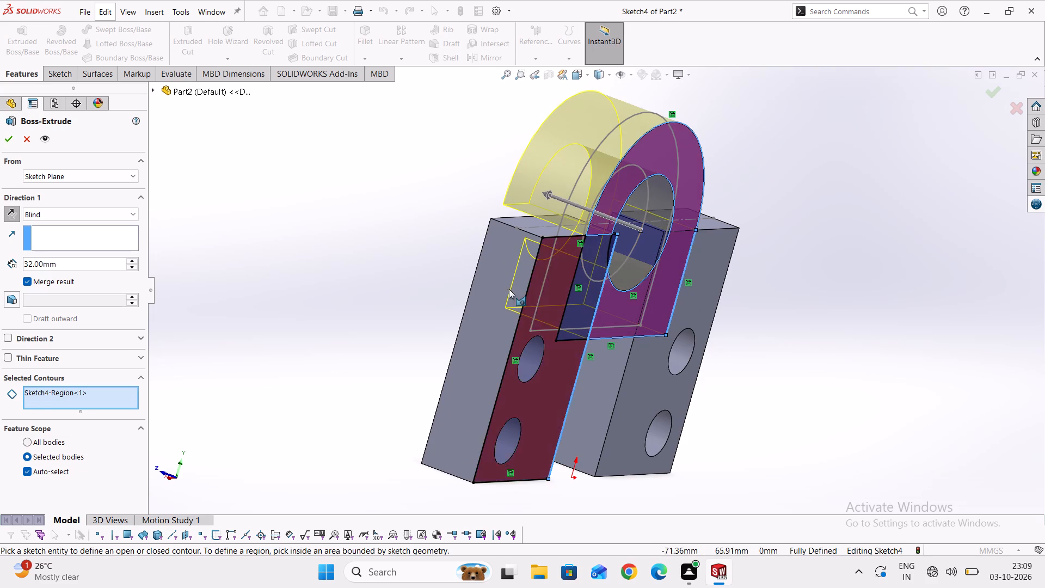
scroll(405, 281, "down", 2)
middle_click_drag(401, 278, 461, 317)
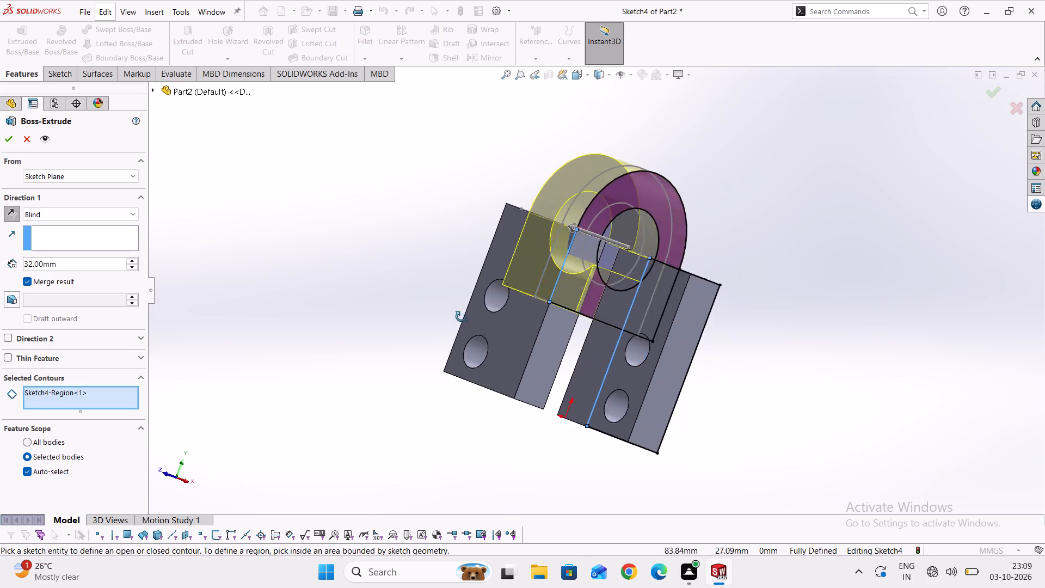
middle_click_drag(461, 317, 348, 271)
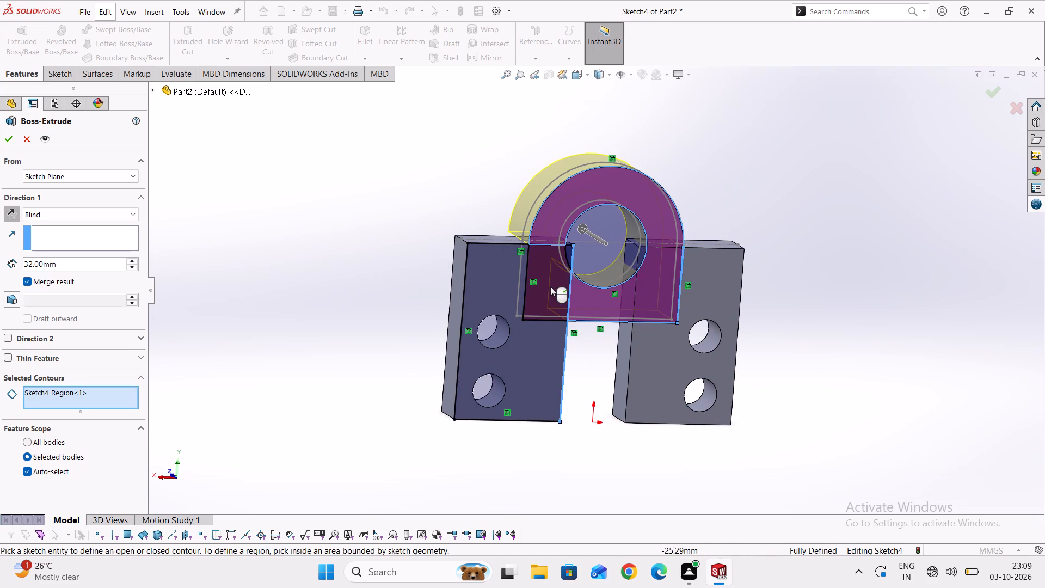
left_click(550, 285)
scroll(351, 307, "down", 2)
middle_click_drag(352, 307, 453, 339)
left_click(7, 139)
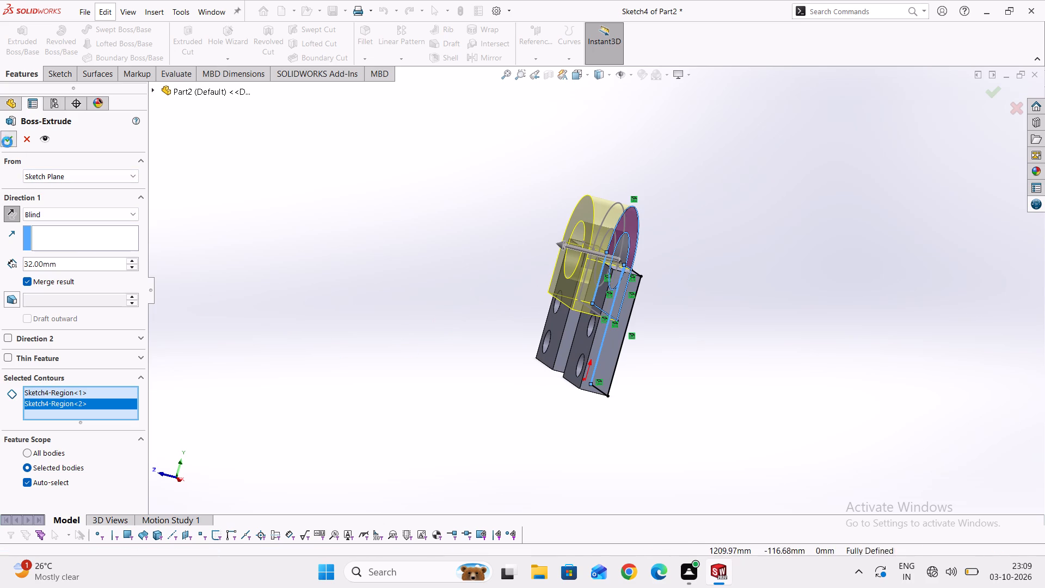
scroll(358, 326, "down", 3)
middle_click_drag(520, 365, 446, 352)
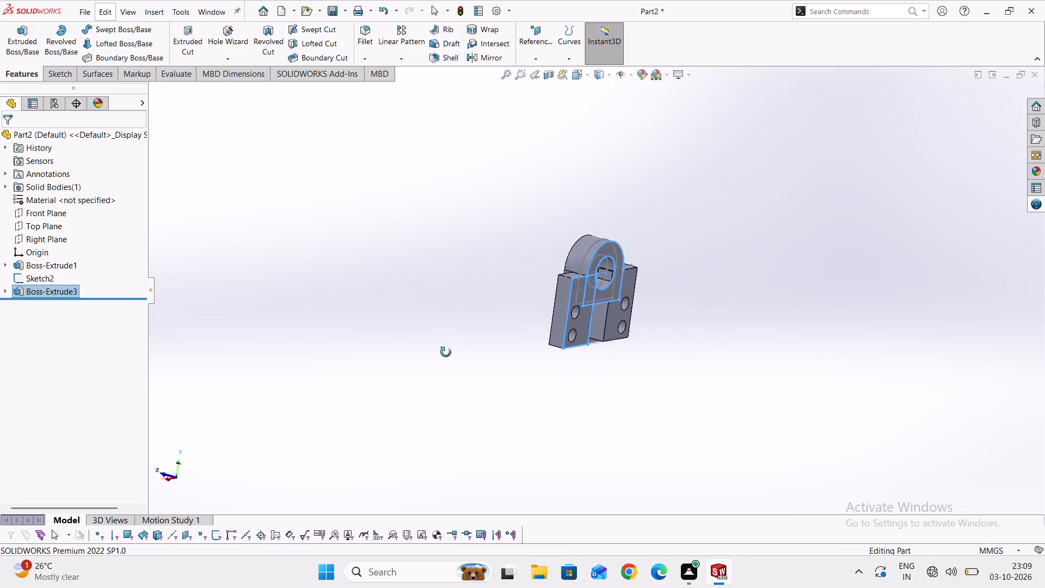
Hide Sketch2, the arched profile sketch with the 40 mm circle, so its lines no longer overlay the part.
middle_click_drag(446, 352, 293, 303)
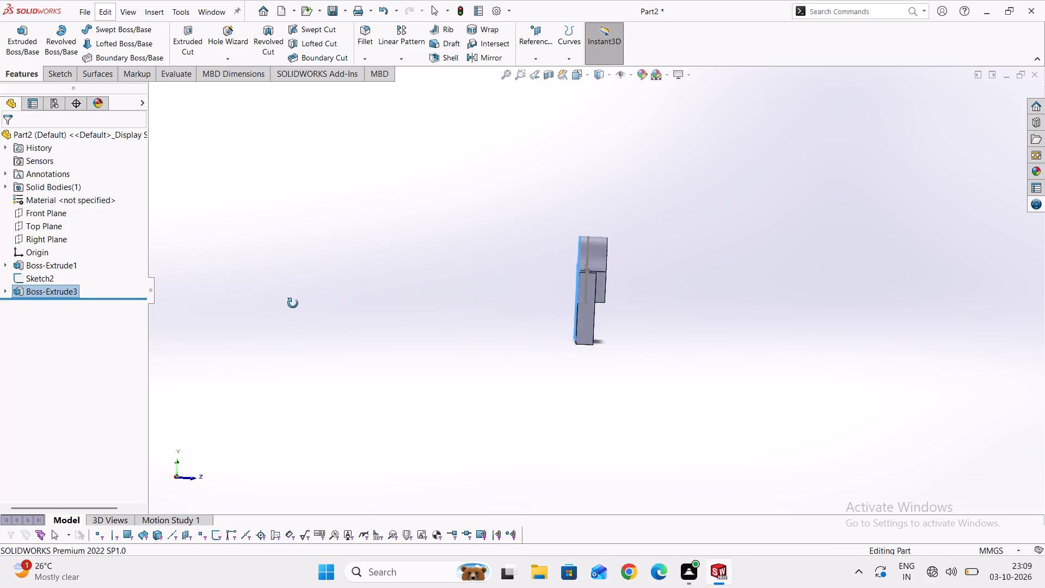
middle_click_drag(293, 303, 219, 293)
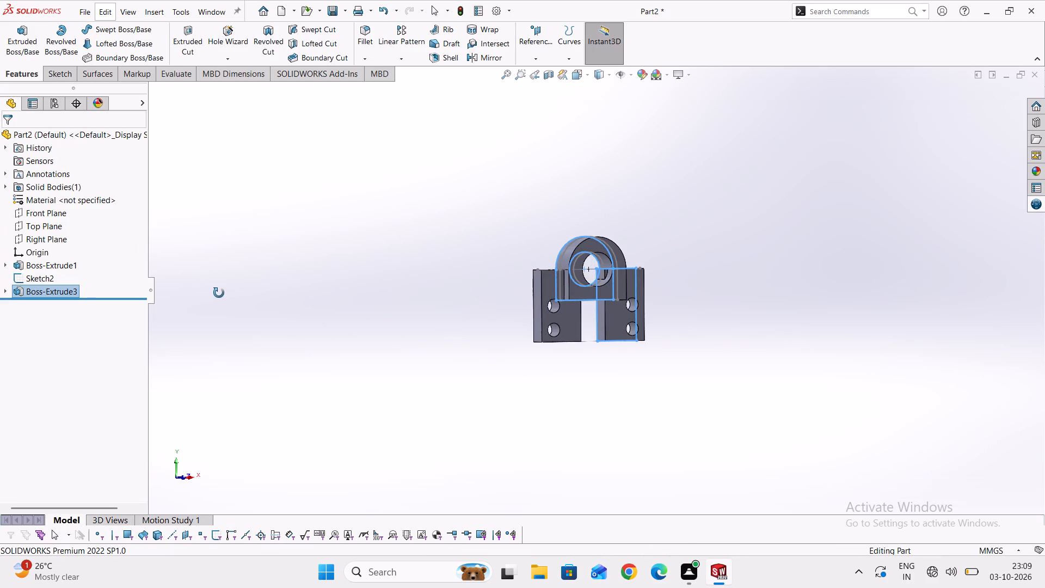
middle_click_drag(219, 293, 194, 288)
key("Escape")
key("Escape")
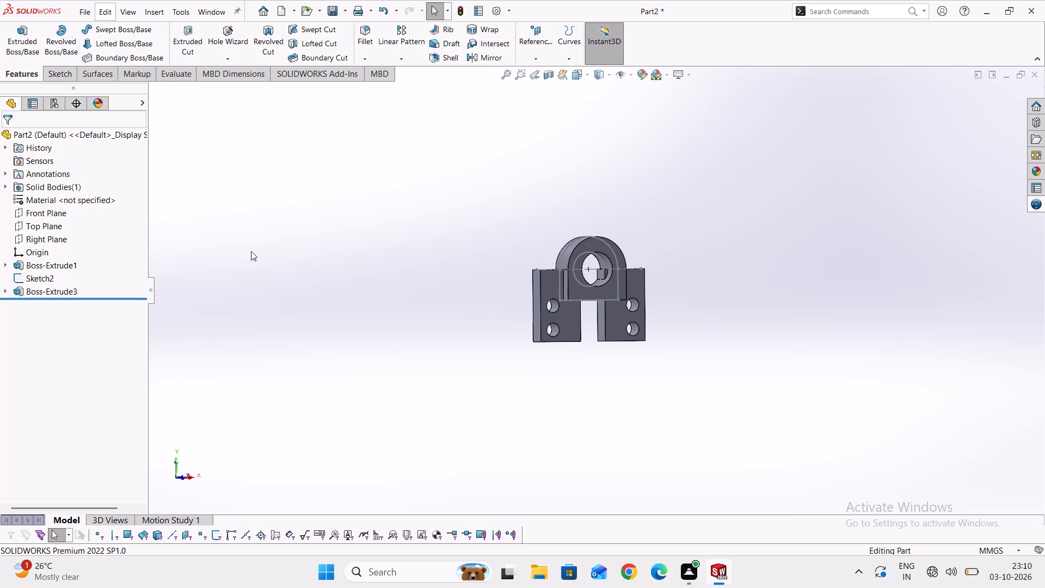
scroll(588, 281, "up", 4)
middle_click_drag(461, 262, 539, 302)
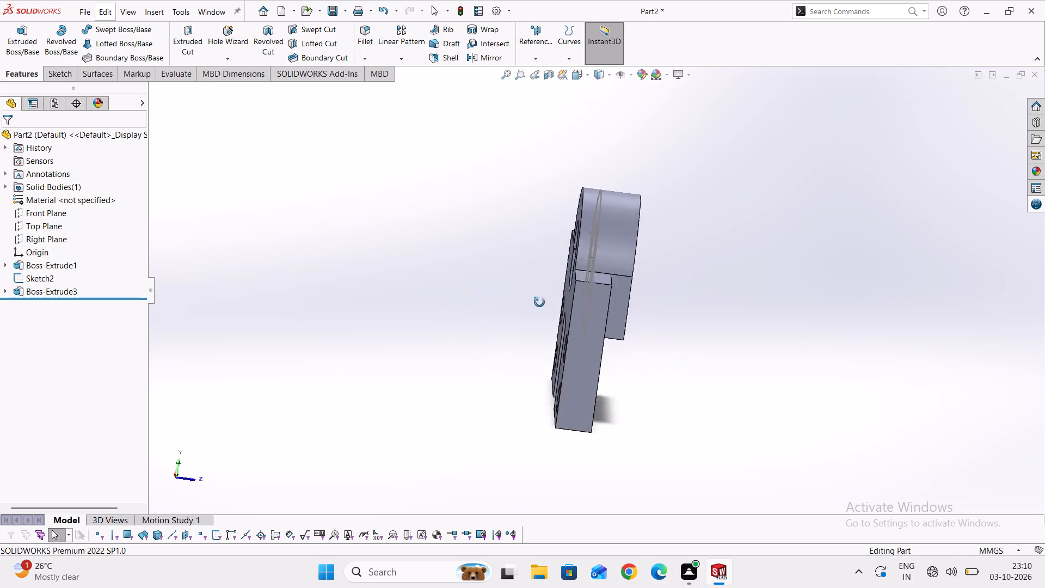
middle_click_drag(539, 302, 458, 278)
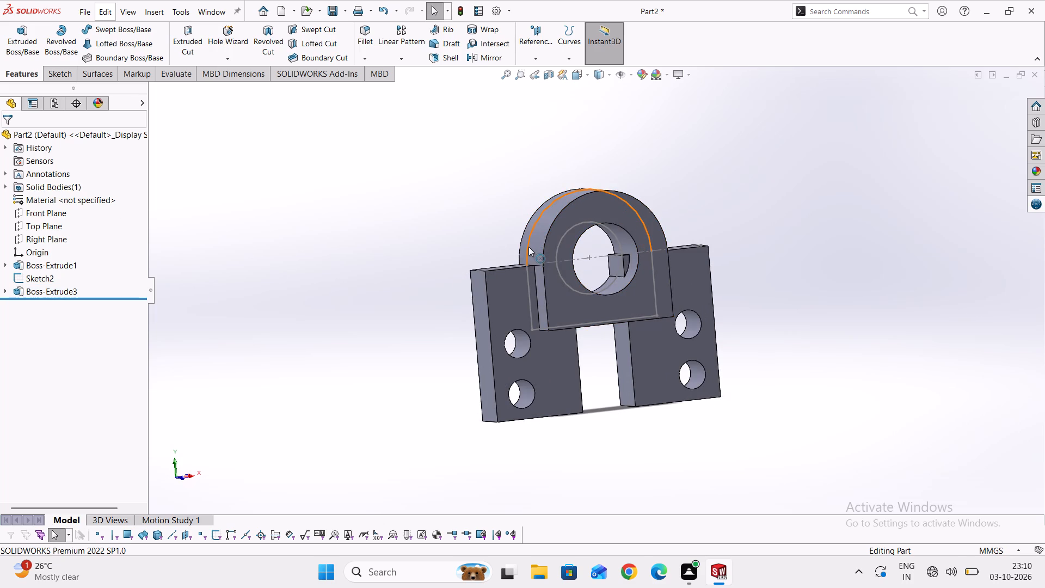
right_click(528, 247)
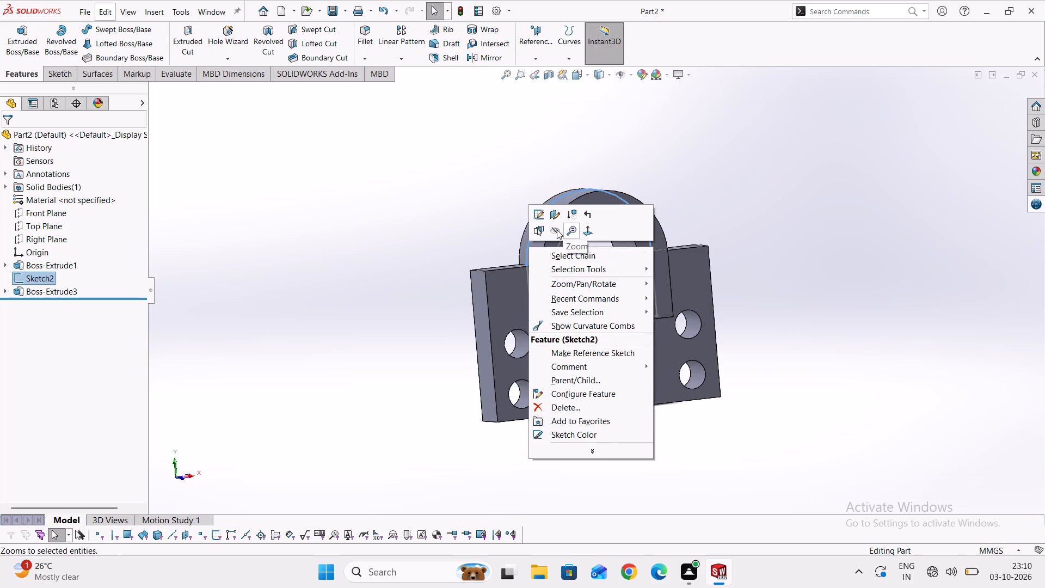
left_click(557, 230)
Start a new sketch on the Front Plane.
scroll(609, 338, "down", 2)
middle_click_drag(617, 345, 591, 354)
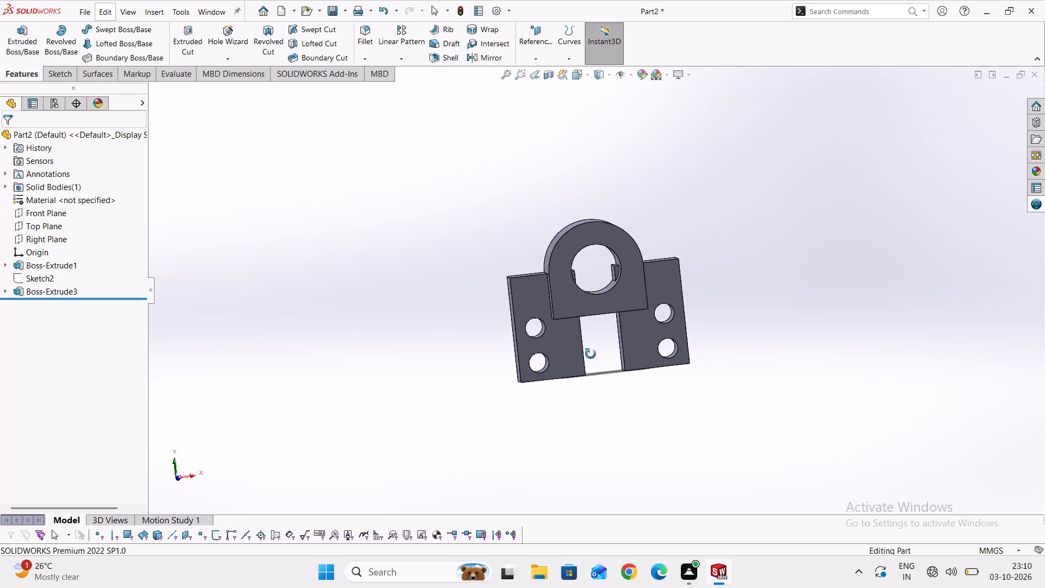
middle_click_drag(591, 354, 589, 354)
middle_click_drag(760, 240, 673, 347)
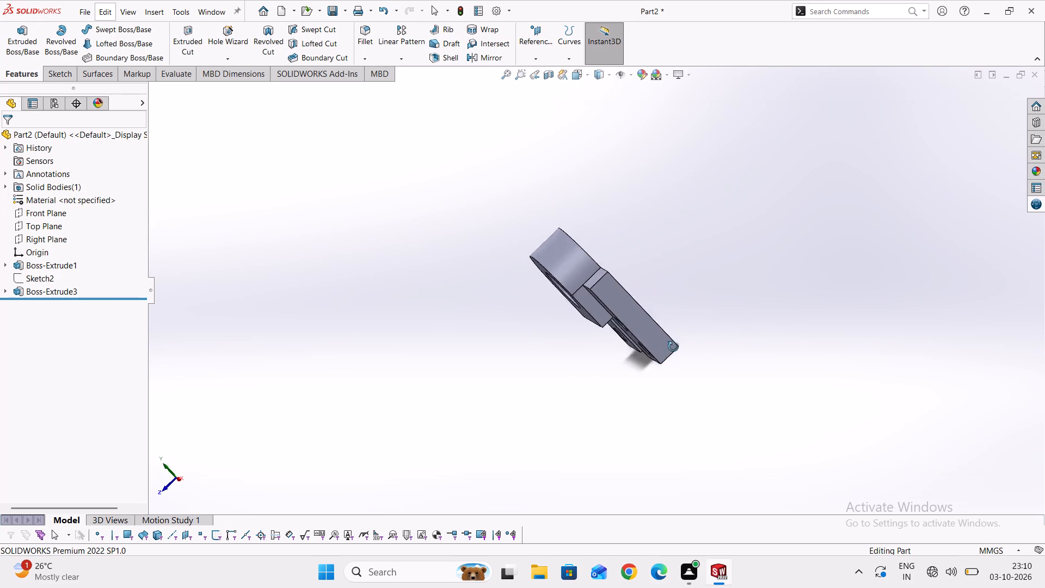
middle_click_drag(673, 347, 753, 246)
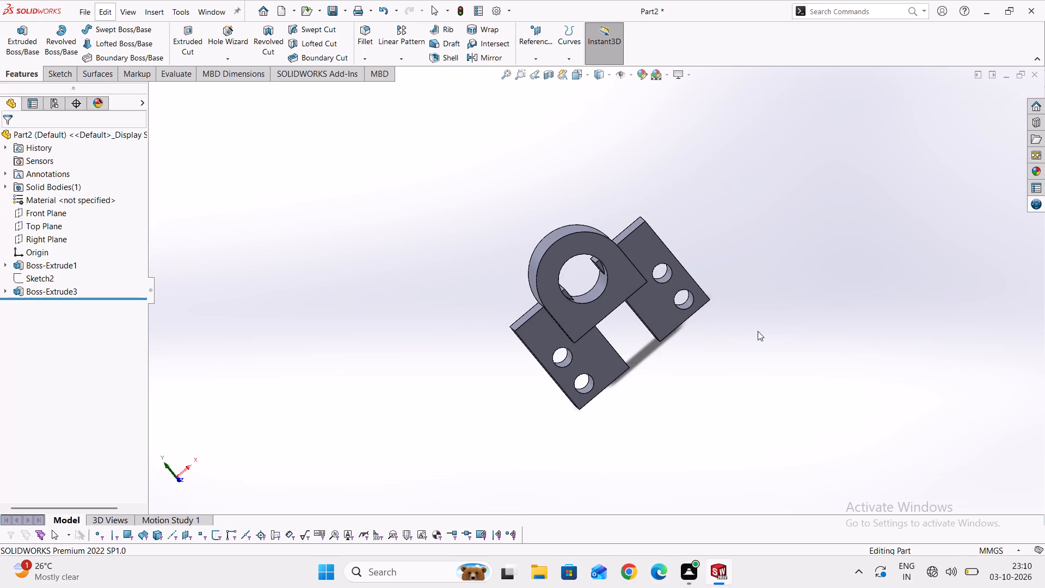
scroll(719, 353, "down", 2)
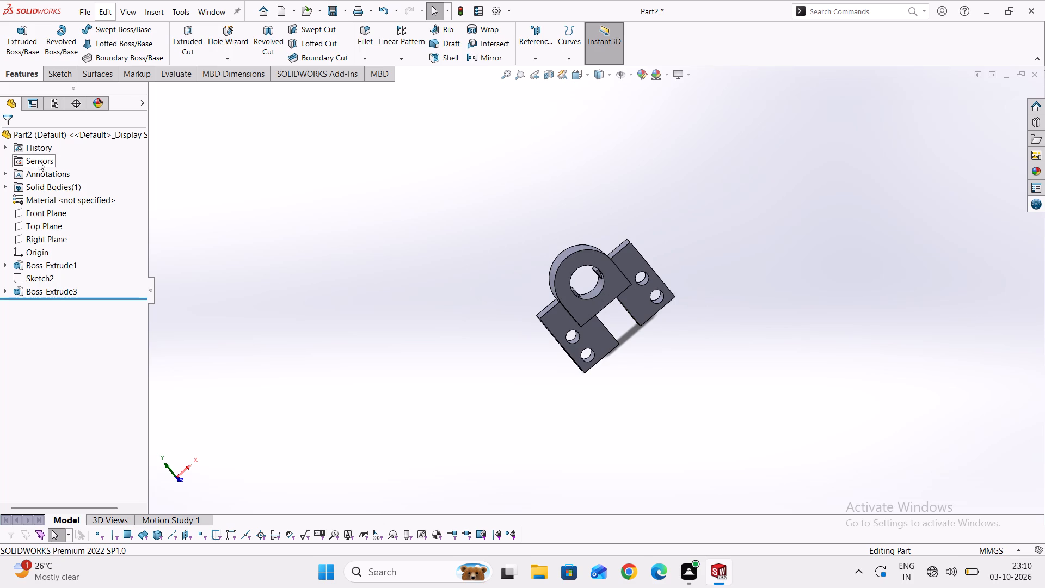
right_click(48, 215)
left_click(56, 200)
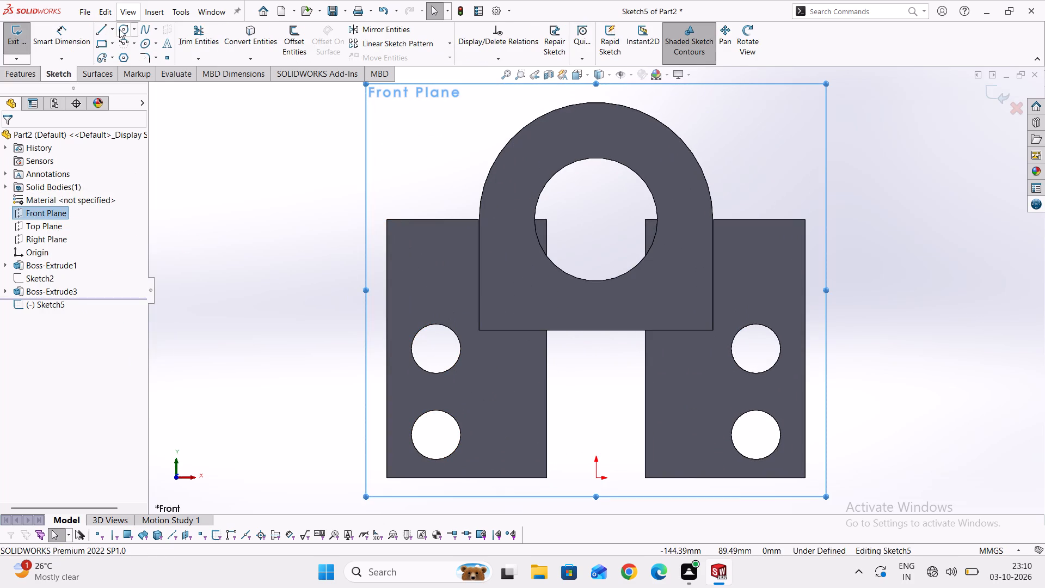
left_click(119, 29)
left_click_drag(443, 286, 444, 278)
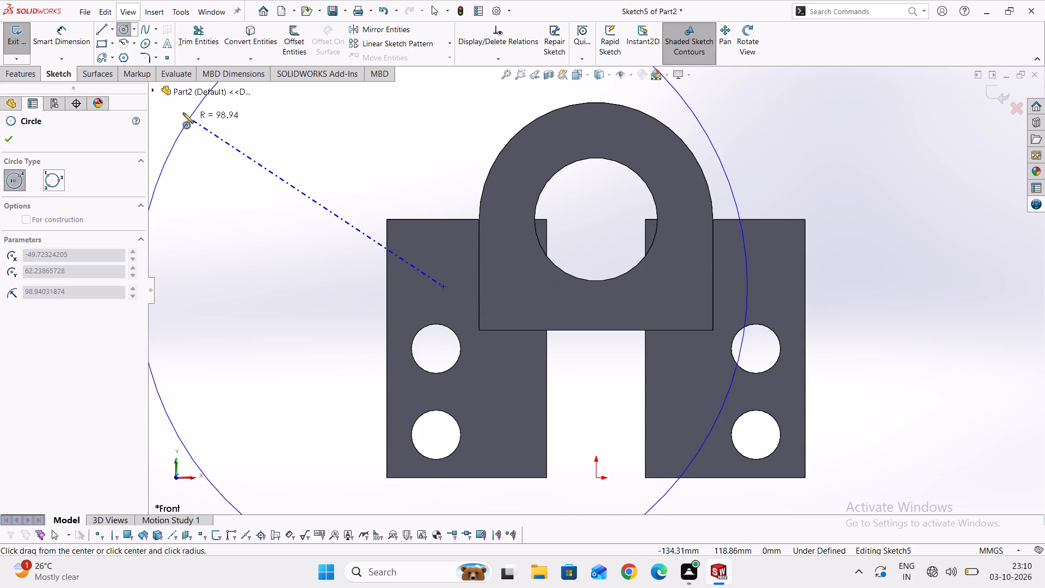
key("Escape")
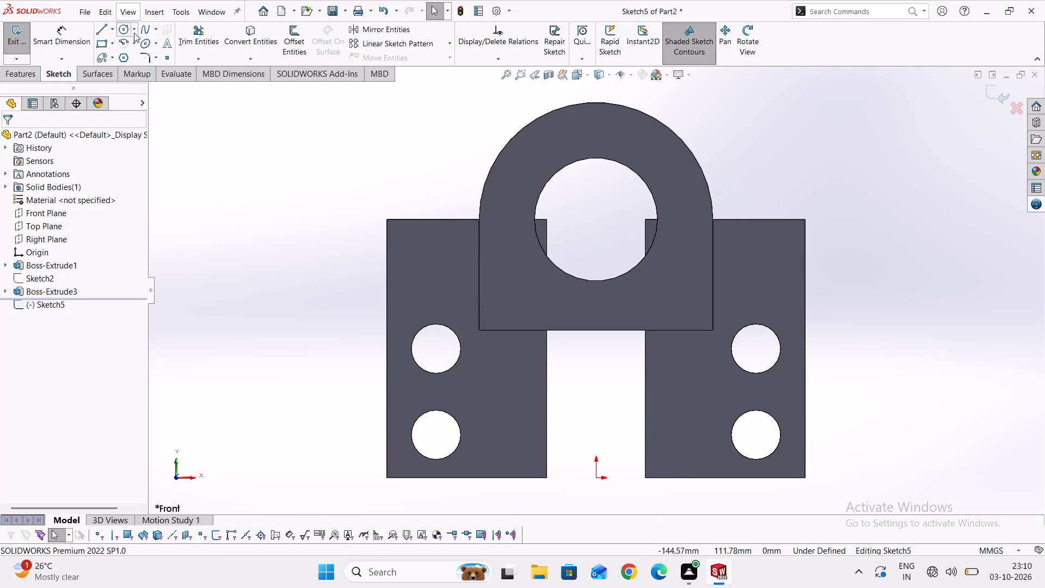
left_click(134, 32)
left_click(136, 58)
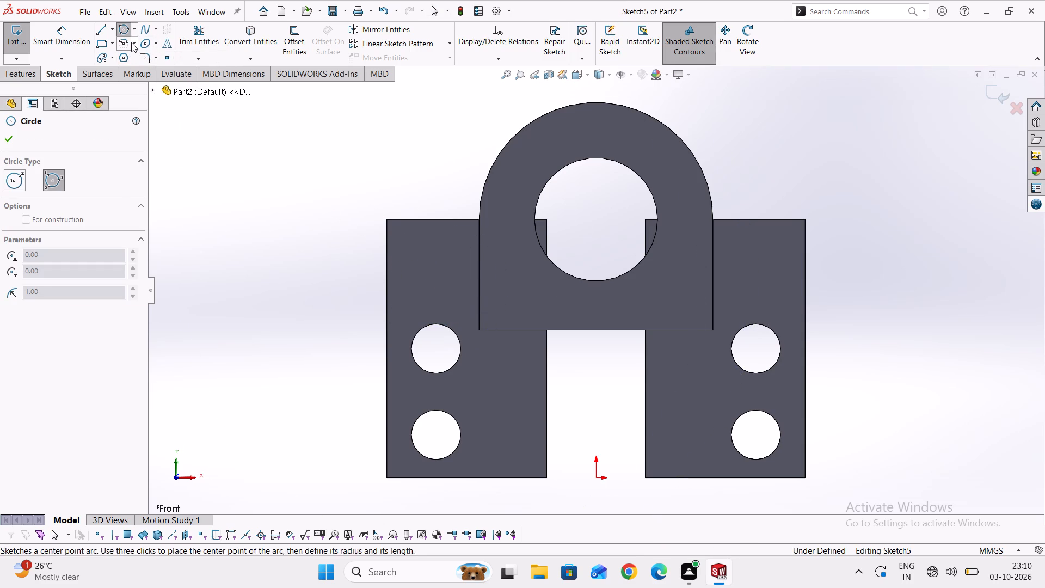
Sketch a 3-point arc of about 27.5 mm radius from the arch's junction with the left block's top to the block's outer edge.
left_click(131, 42)
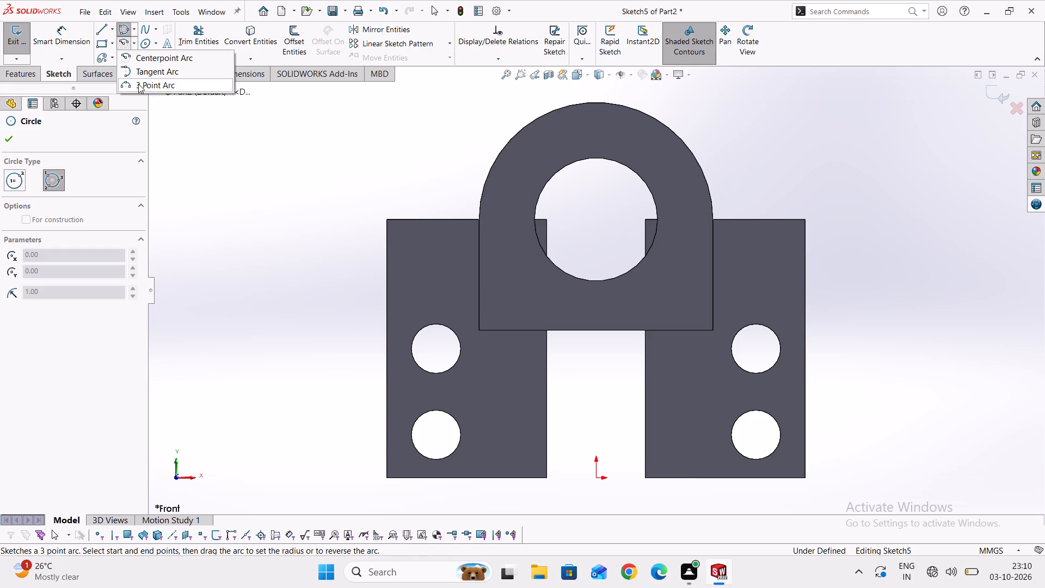
left_click(138, 84)
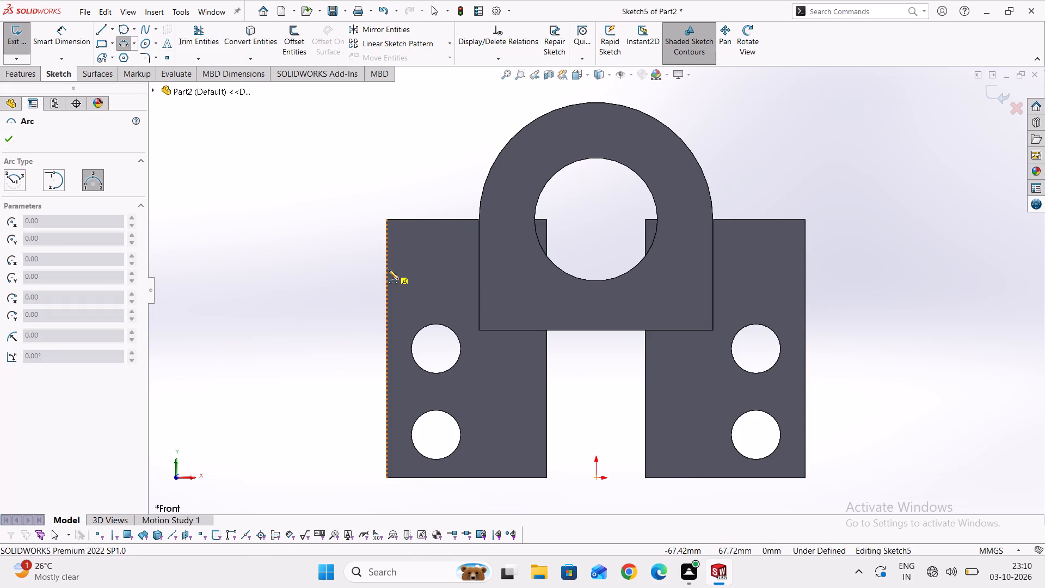
left_click(479, 221)
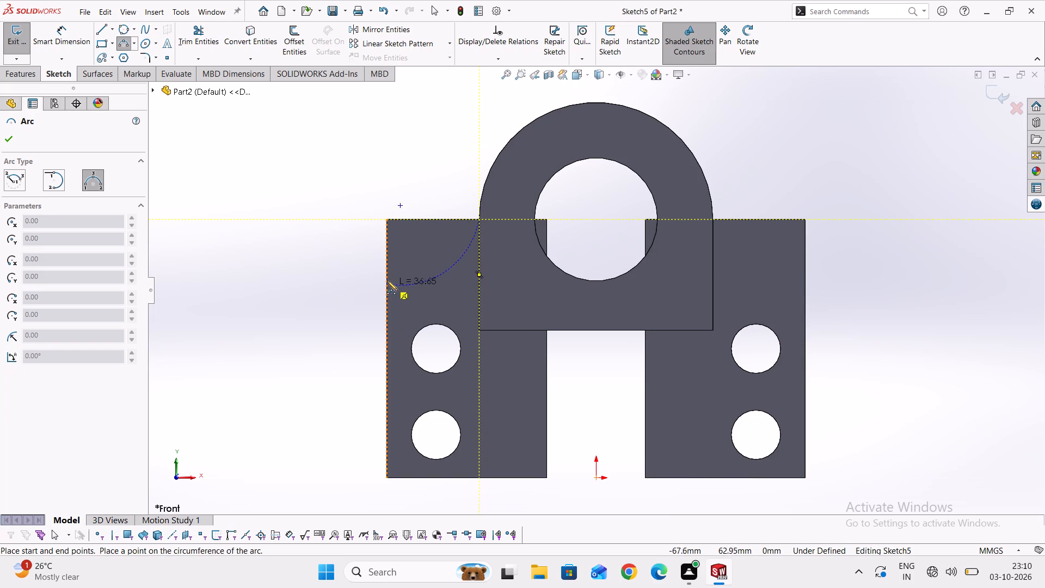
scroll(394, 280, "up", 2)
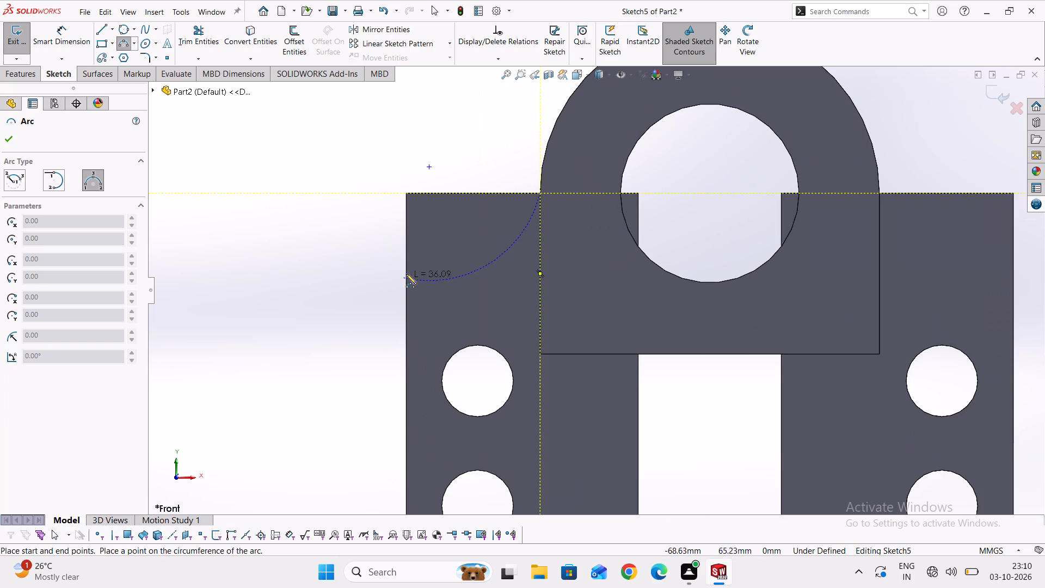
left_click(408, 304)
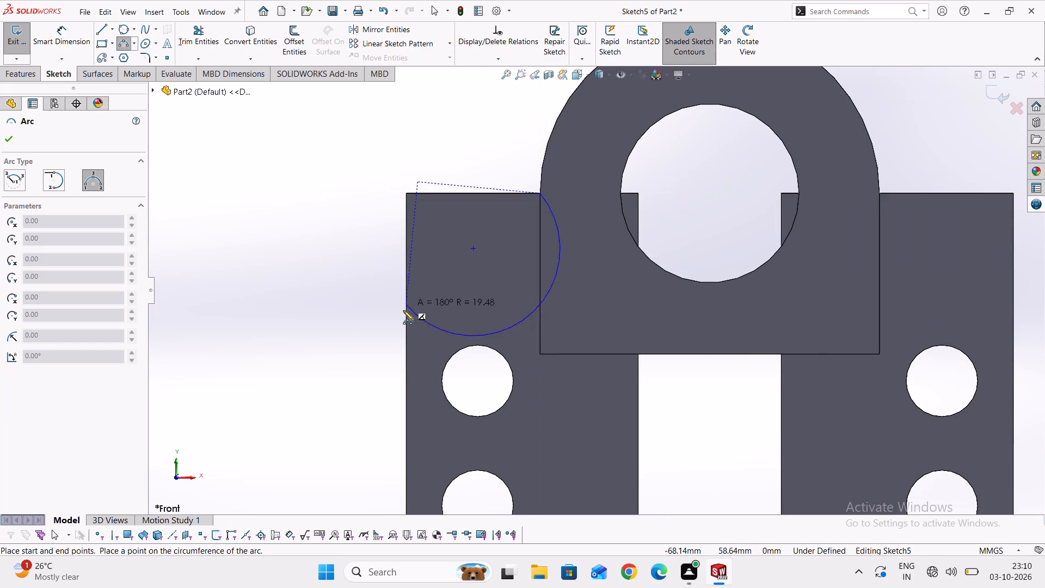
left_click(464, 297)
key("Escape")
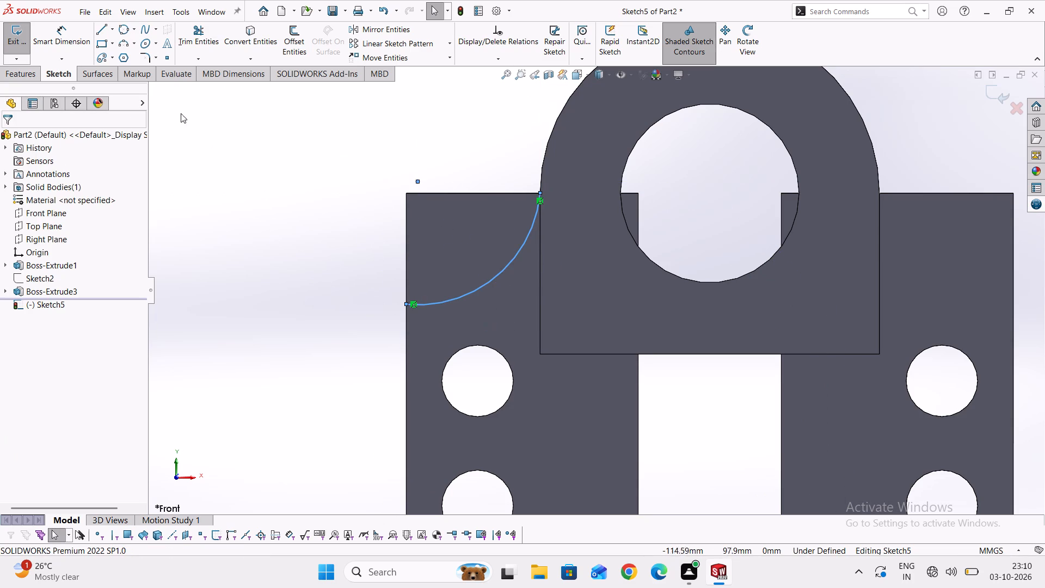
Dimension the arc's lower endpoint at 56 mm above the left block's bottom outer corner.
left_click(75, 29)
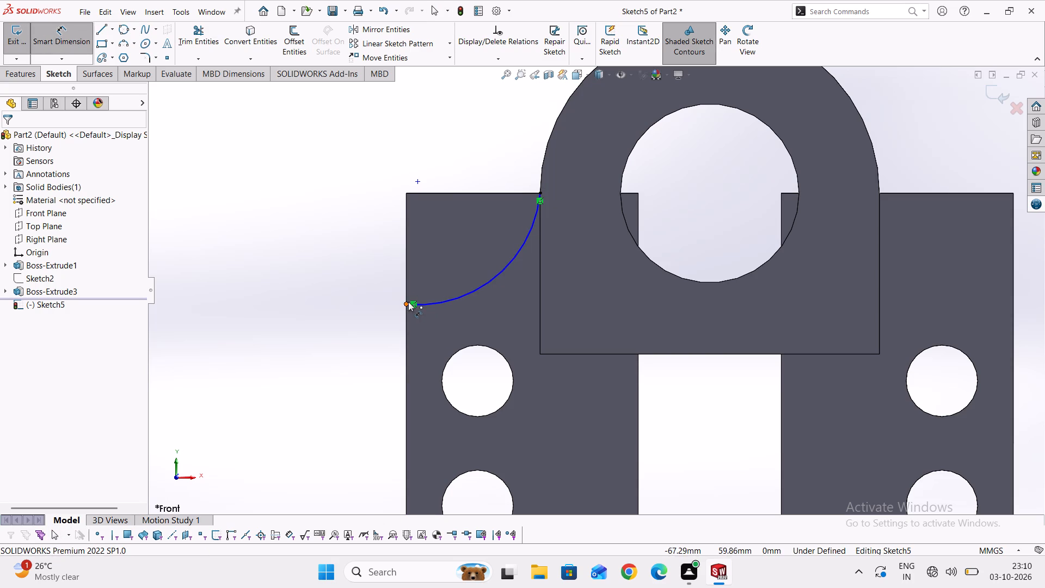
left_click(407, 303)
scroll(399, 242, "down", 3)
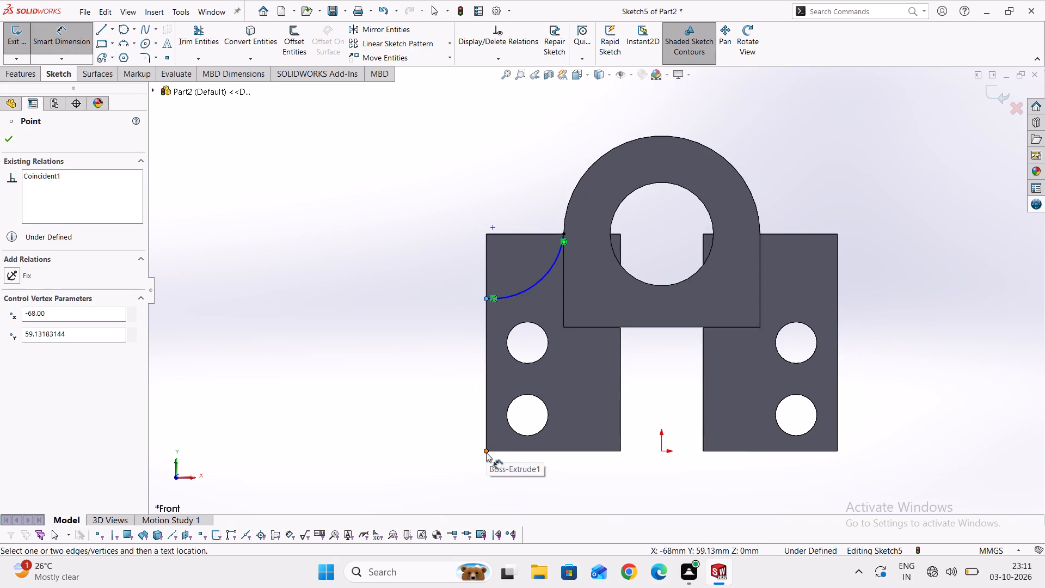
left_click(488, 451)
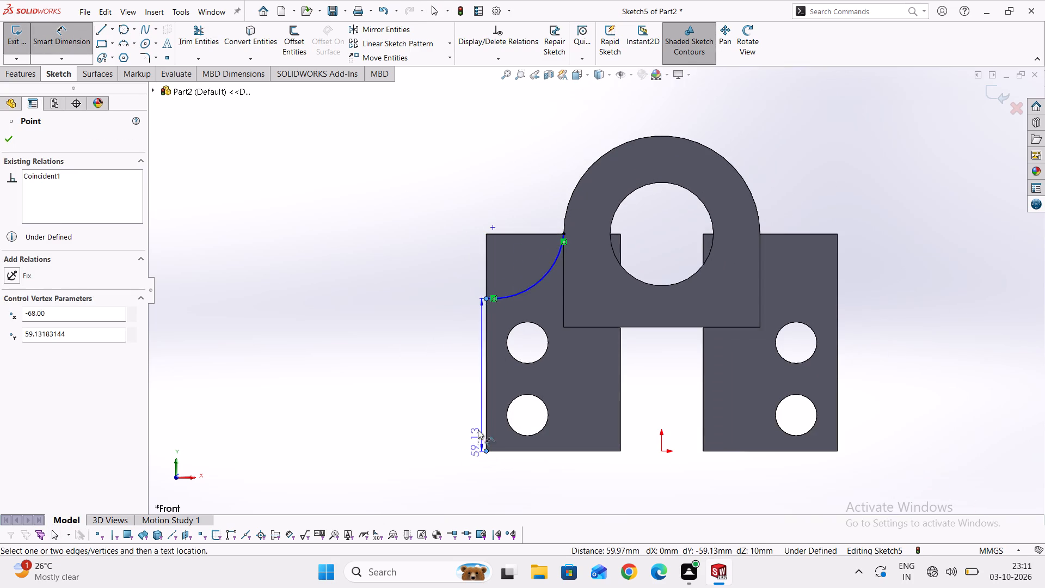
left_click(456, 400)
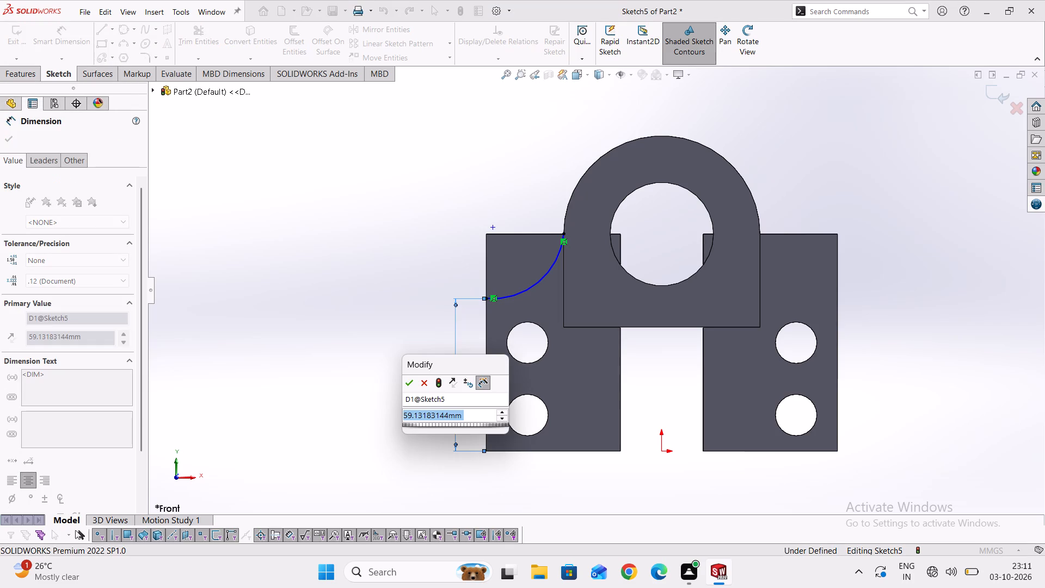
type("56")
key("Return")
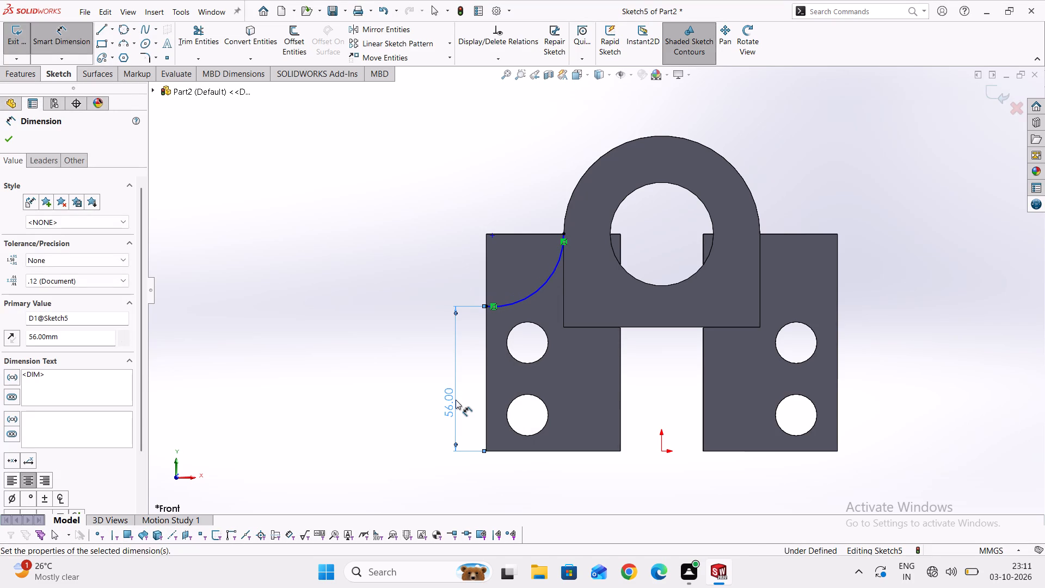
Dimension the corner arc's radius as 28 mm.
scroll(557, 231, "up", 2)
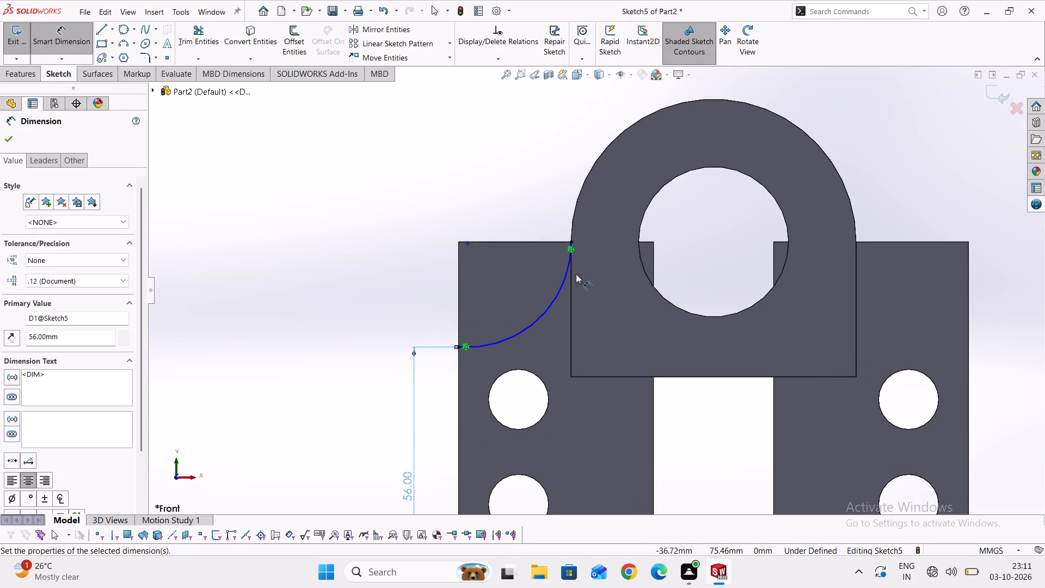
scroll(573, 243, "up", 3)
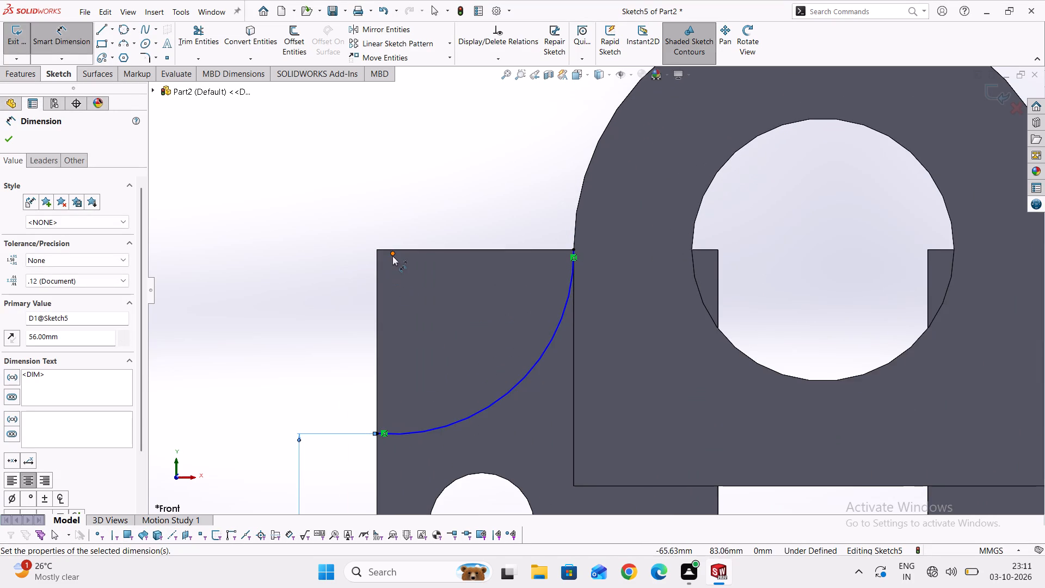
left_click(504, 400)
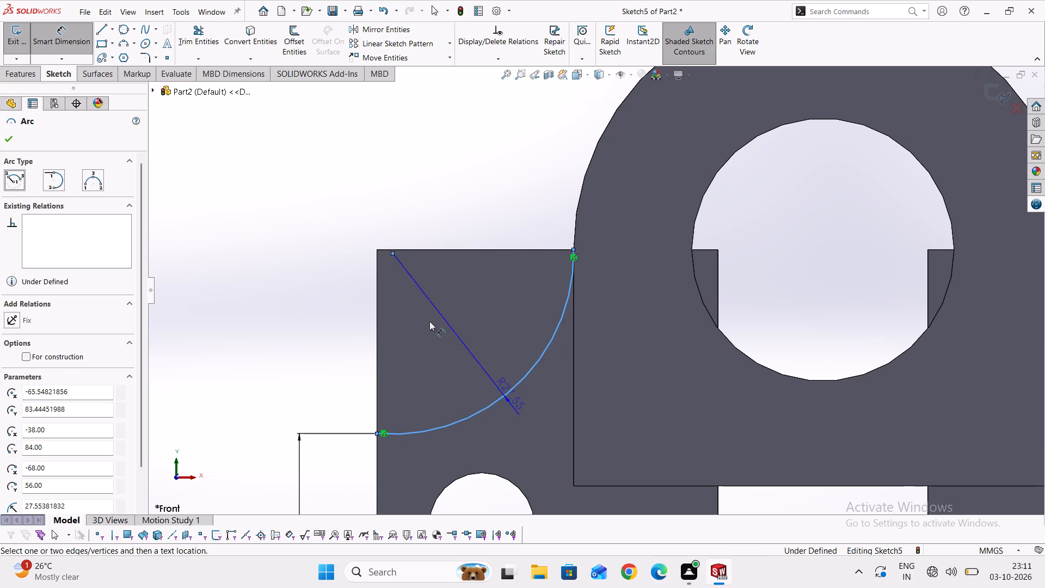
left_click(459, 327)
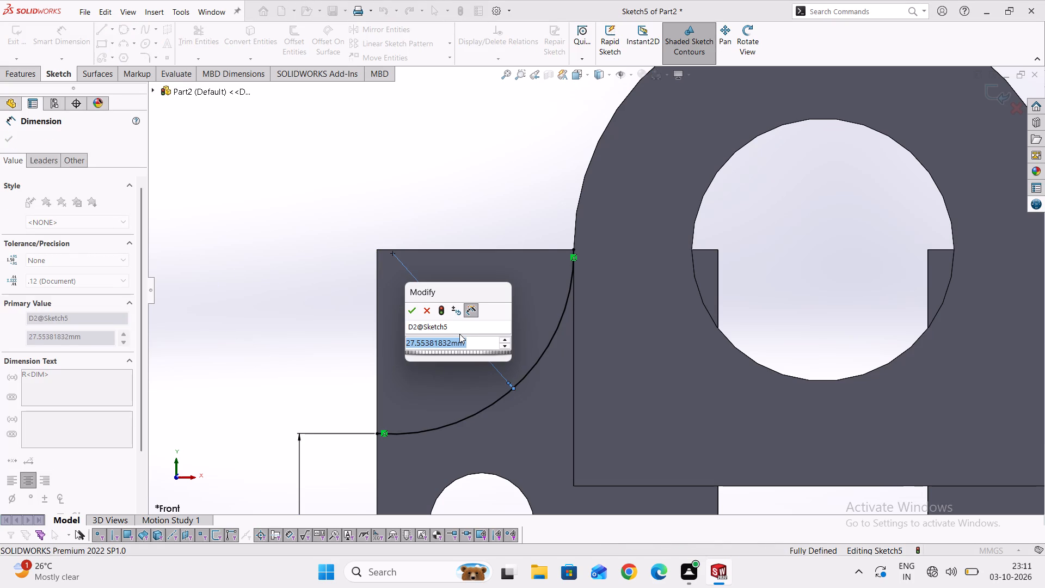
type("28")
key("Return")
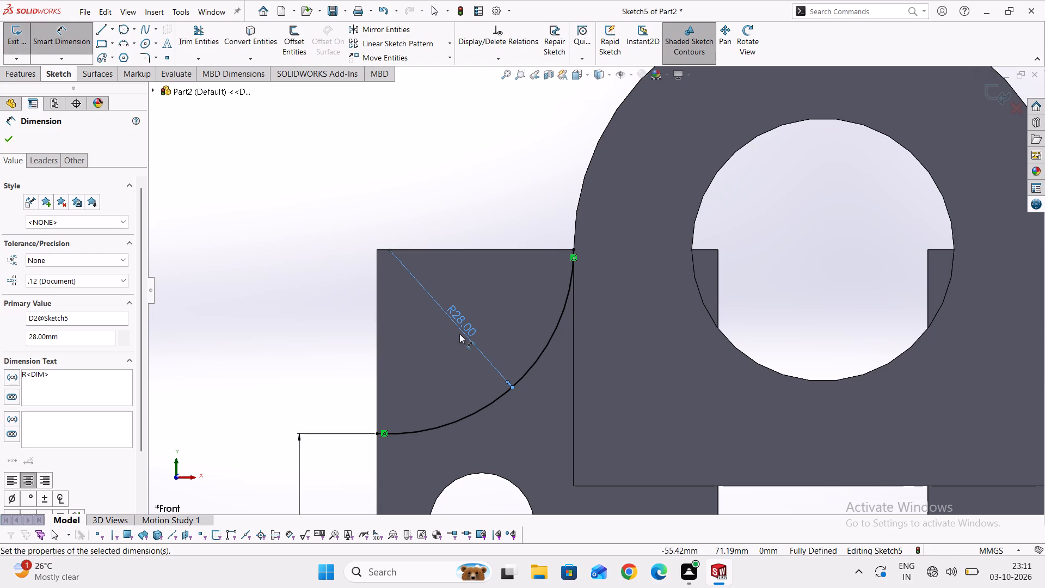
Close the arc profile with a 28 mm vertical line and a 30 mm horizontal line meeting at the block's top outer corner.
scroll(419, 344, "down", 1)
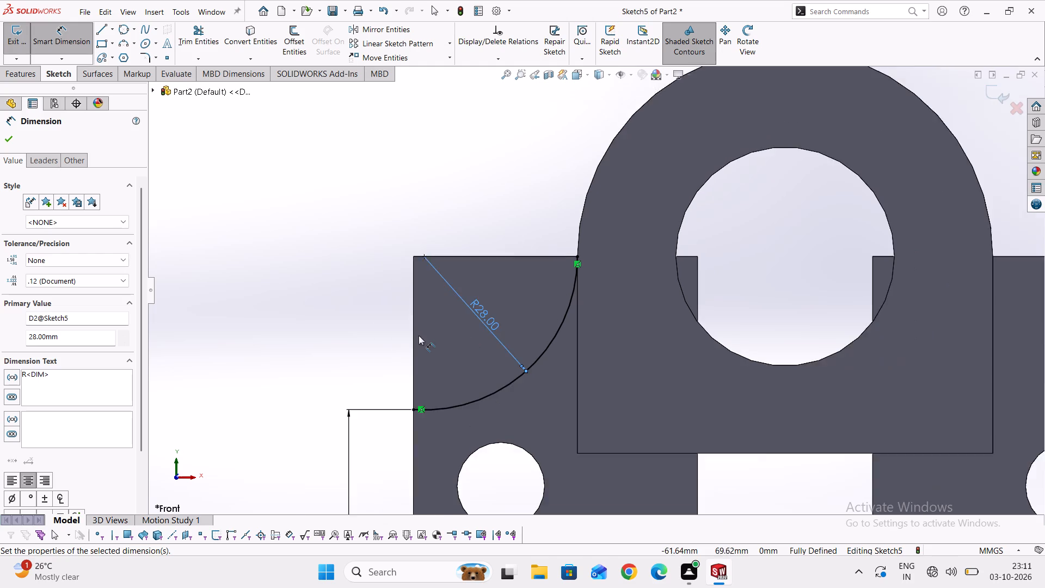
scroll(419, 335, "down", 2)
left_click(100, 28)
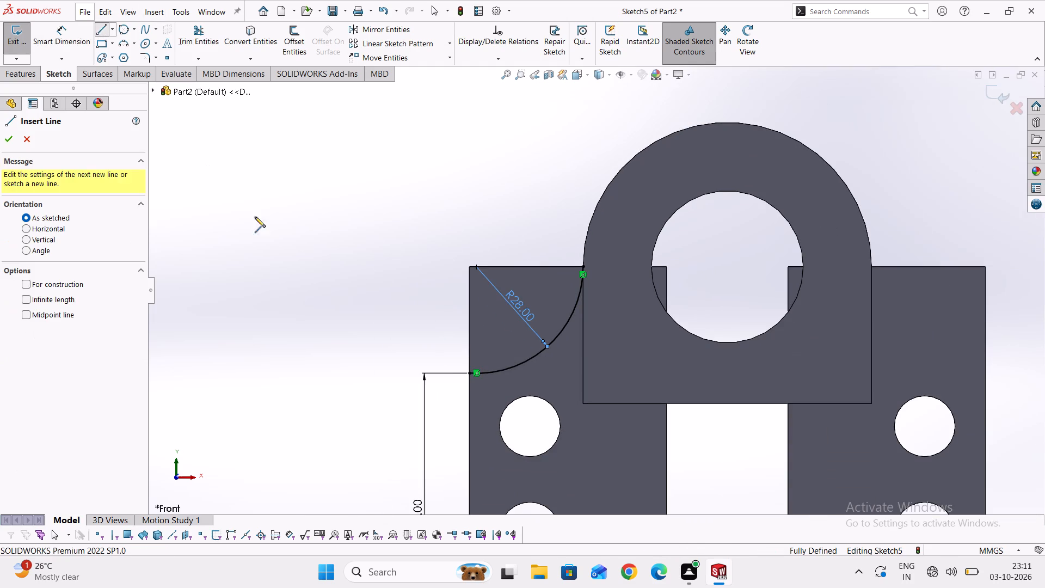
left_click(470, 373)
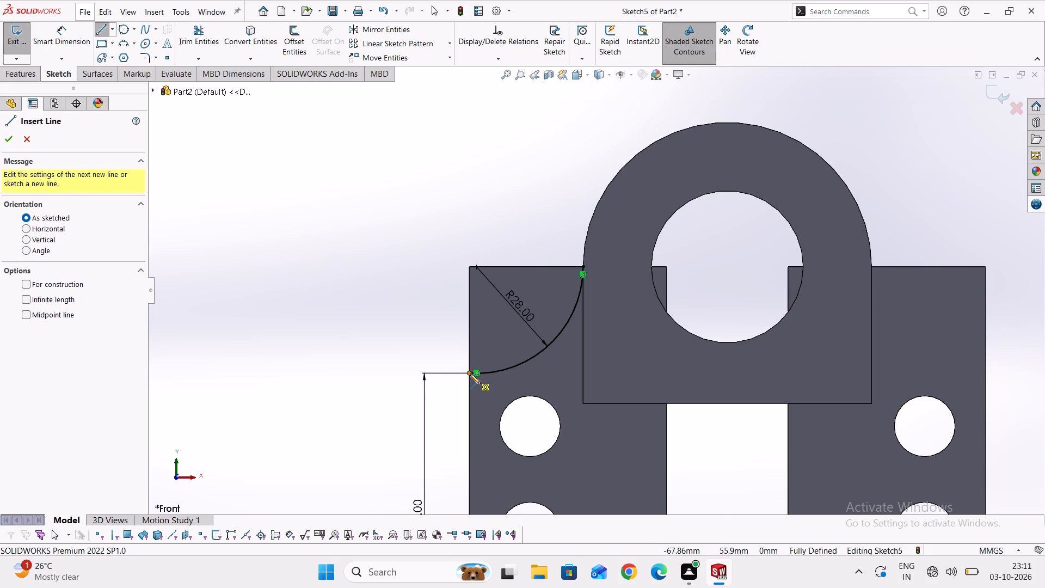
left_click(469, 267)
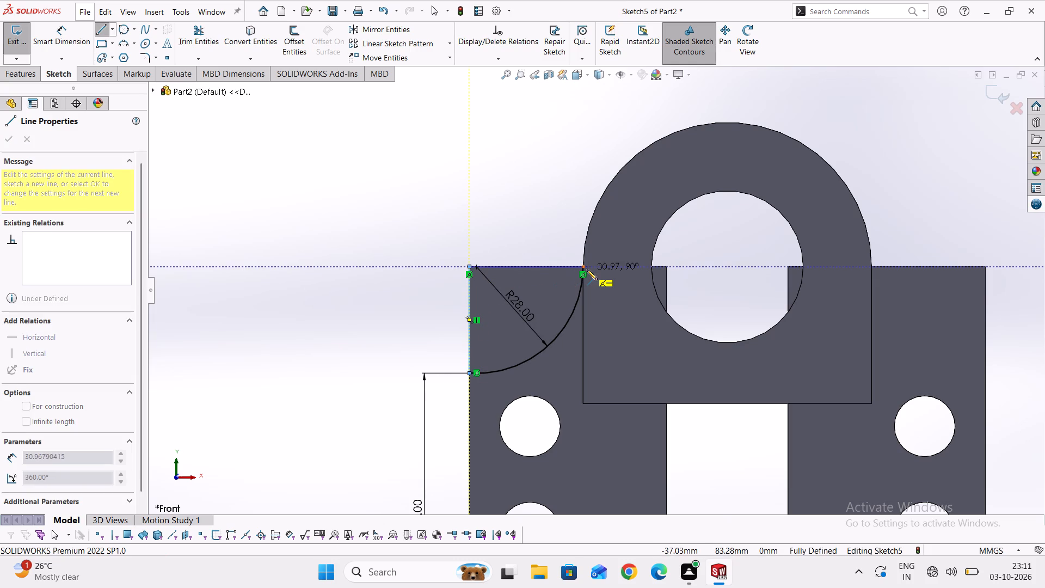
left_click(583, 267)
middle_click_drag(339, 243, 420, 260)
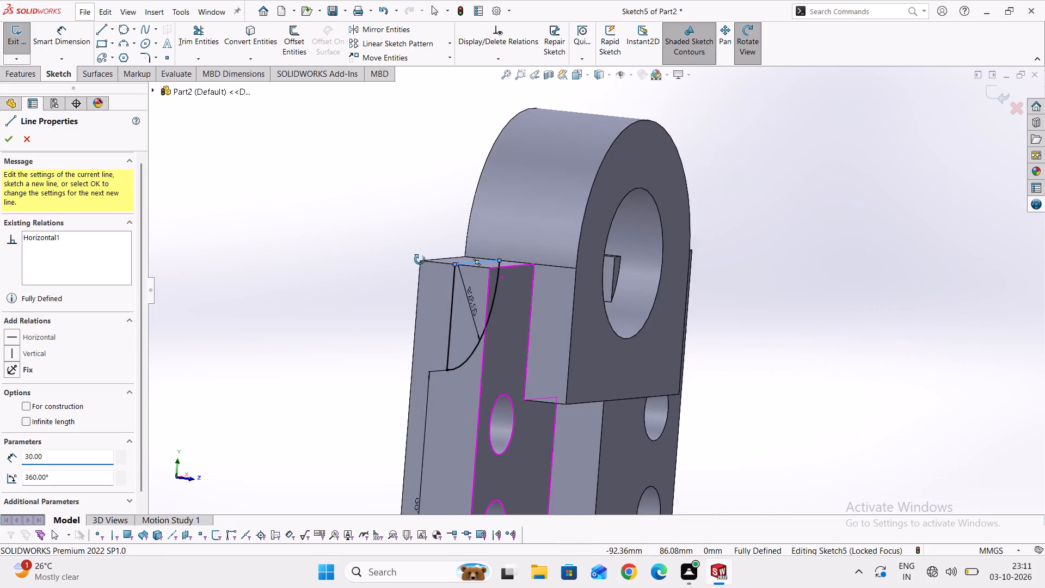
middle_click_drag(420, 260, 360, 235)
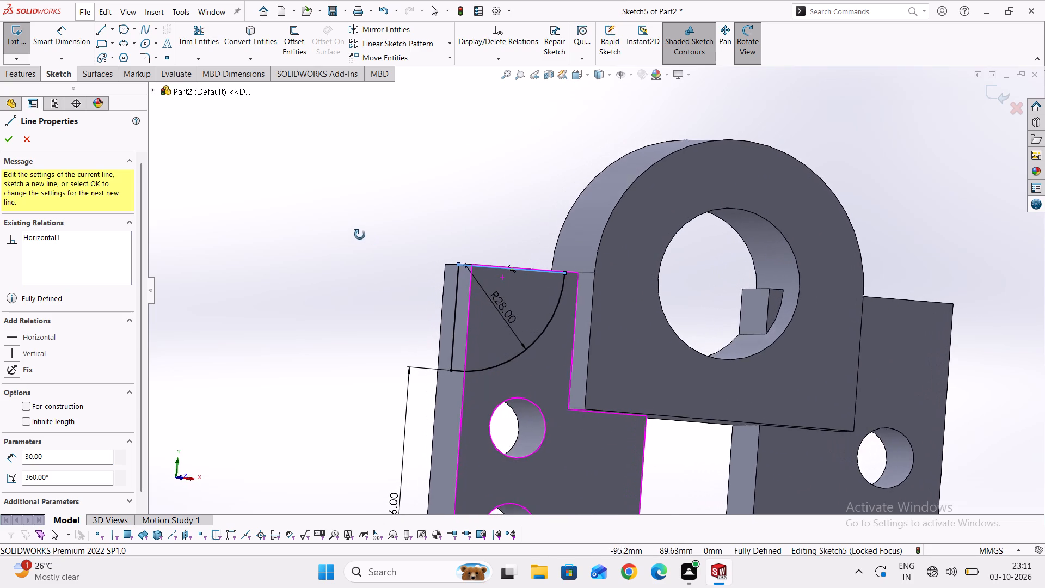
middle_click_drag(360, 235, 345, 237)
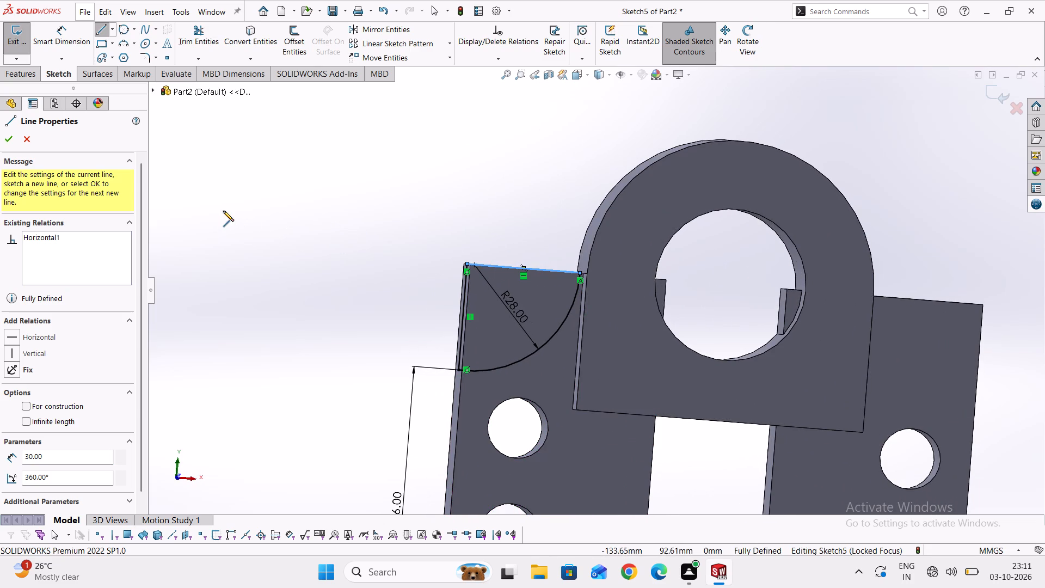
key("ctrl+8")
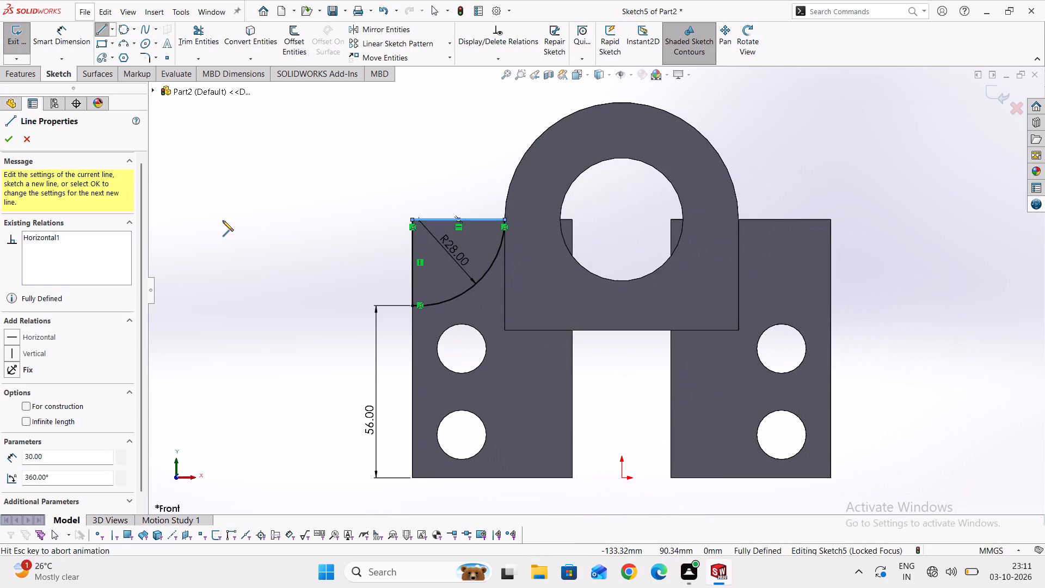
scroll(453, 291, "up", 2)
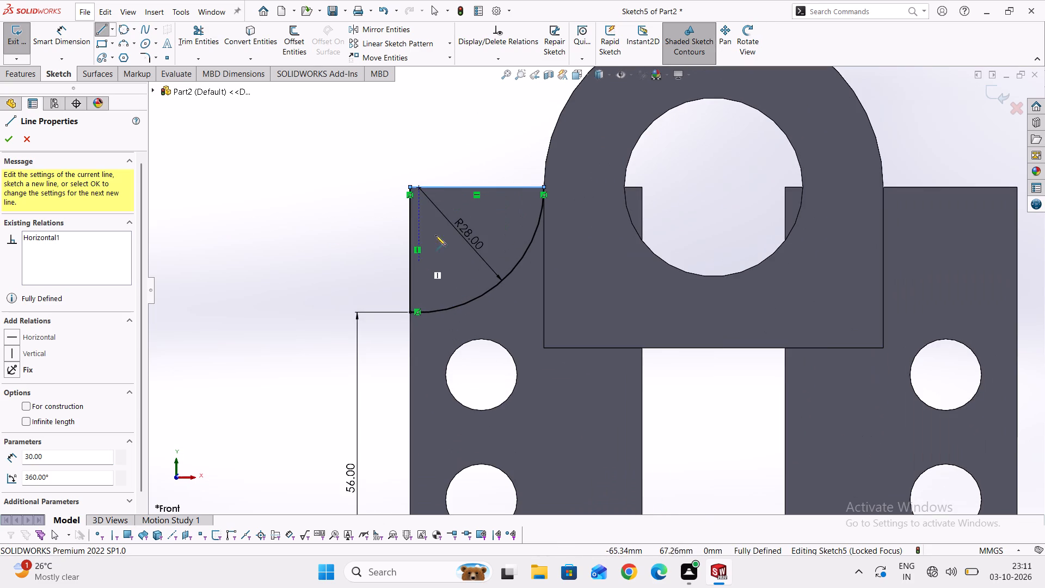
left_click(13, 143)
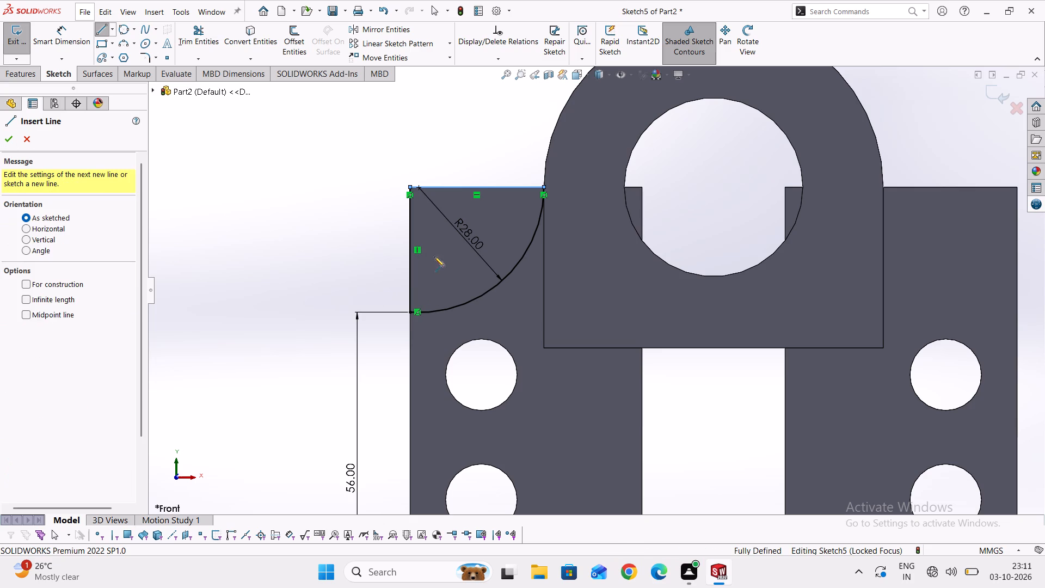
Draw a vertical centerline about 171 mm long through the origin, from below the blocks to above the arch.
scroll(380, 273, "down", 1)
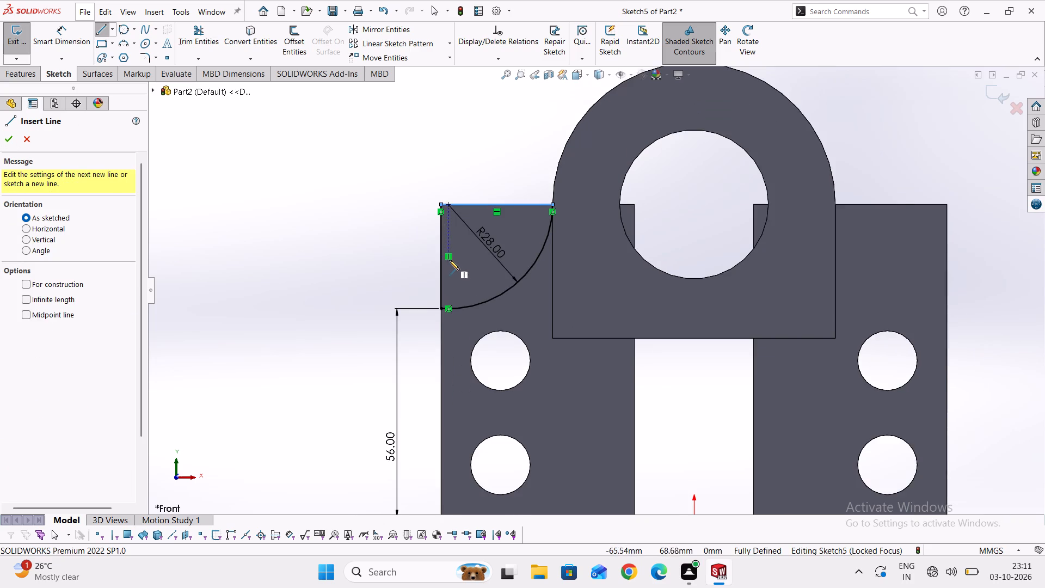
scroll(448, 258, "up", 1)
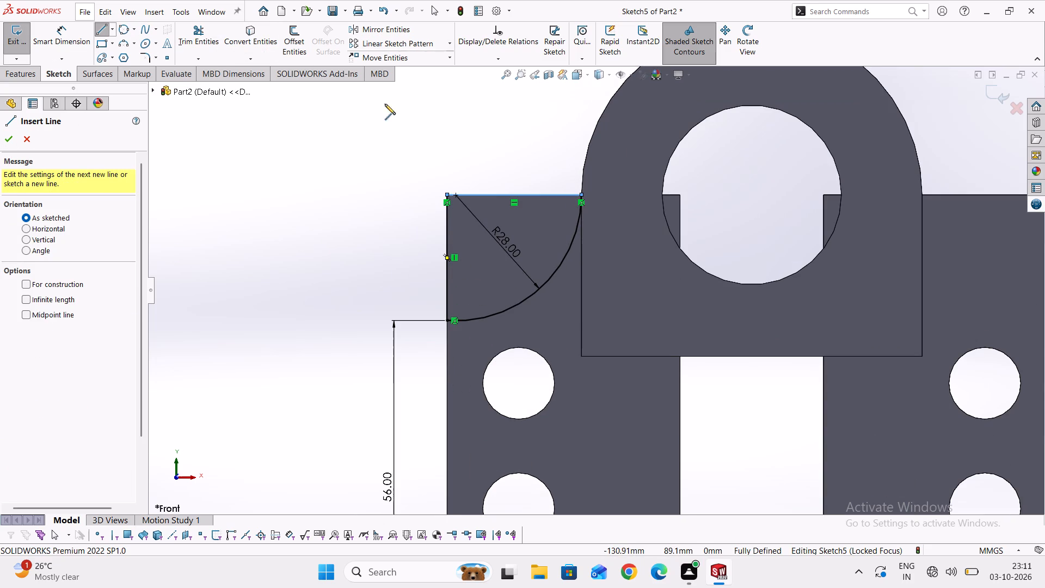
scroll(280, 158, "down", 2)
left_click(113, 32)
left_click(123, 59)
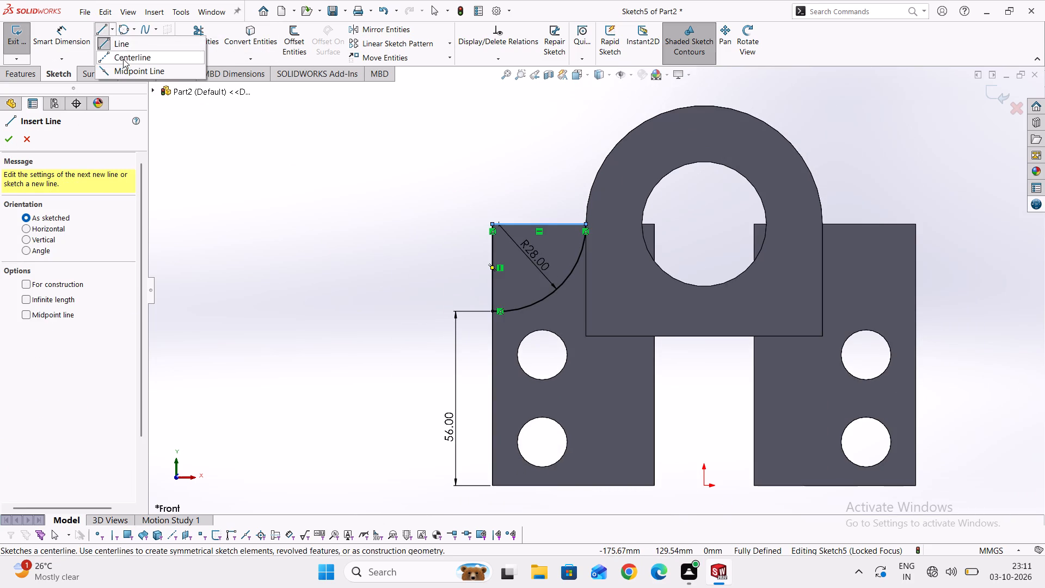
scroll(634, 256, "down", 2)
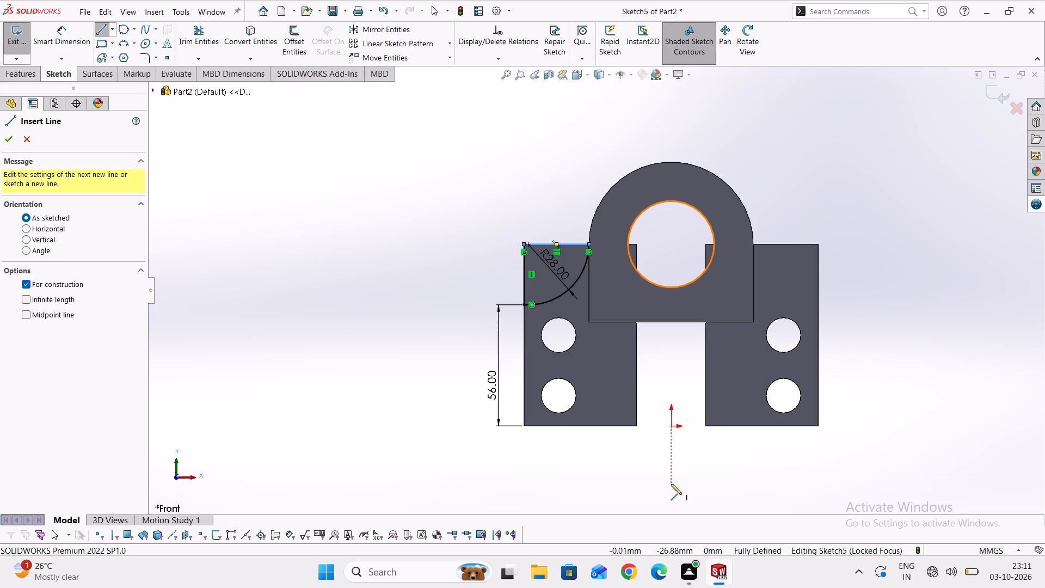
left_click(671, 485)
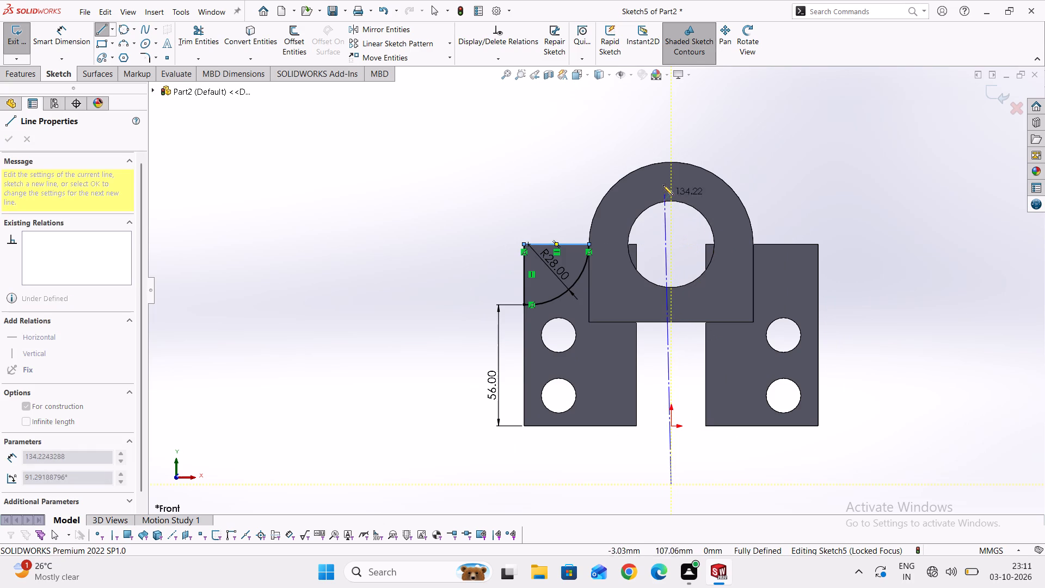
left_click(672, 115)
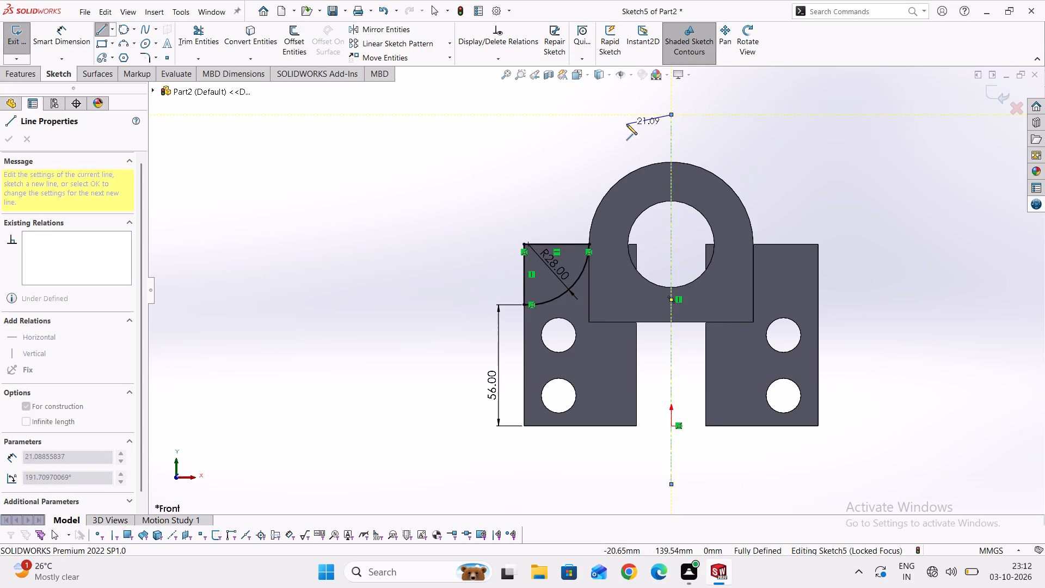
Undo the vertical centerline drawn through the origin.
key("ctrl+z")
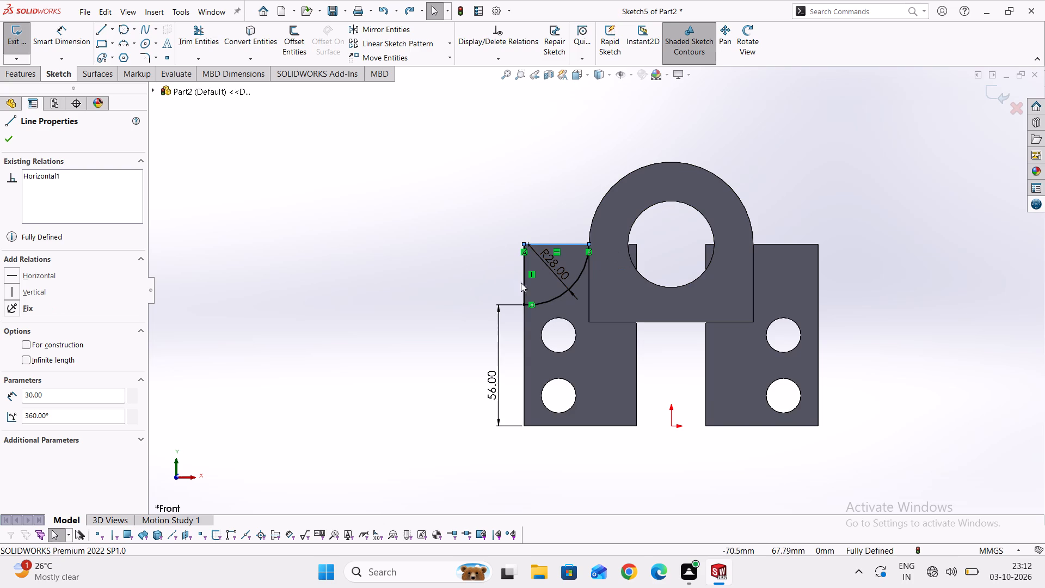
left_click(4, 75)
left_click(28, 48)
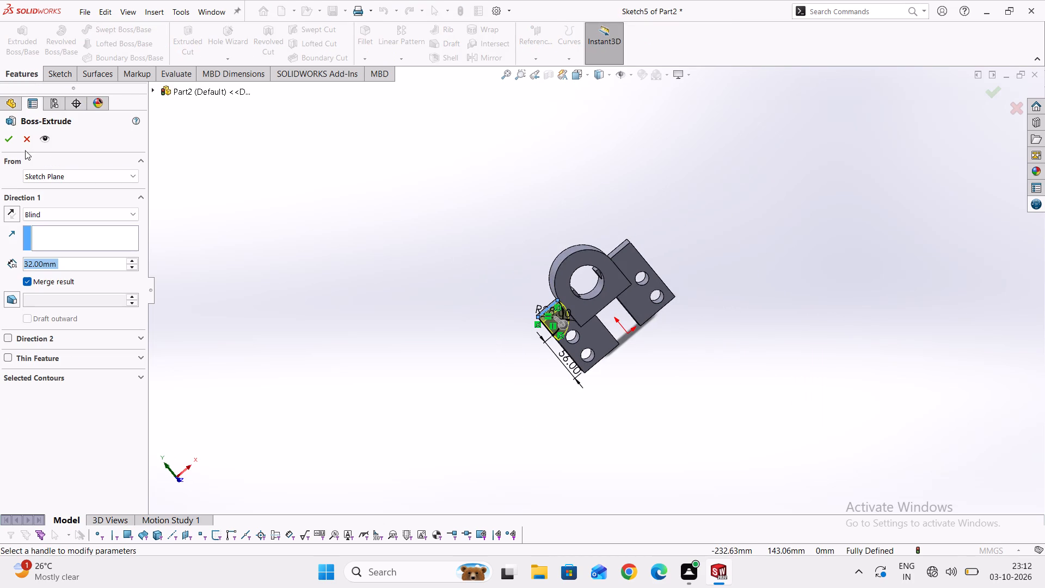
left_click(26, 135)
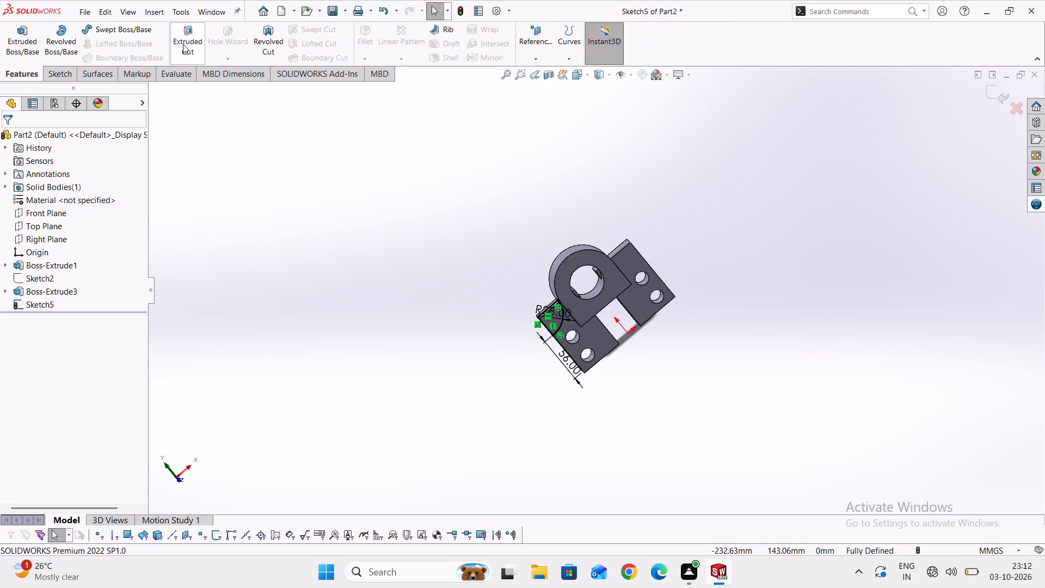
Cut-extrude the 28 mm radius corner profile 32 mm with the Mid Plane end condition.
left_click(183, 44)
scroll(563, 325, "up", 4)
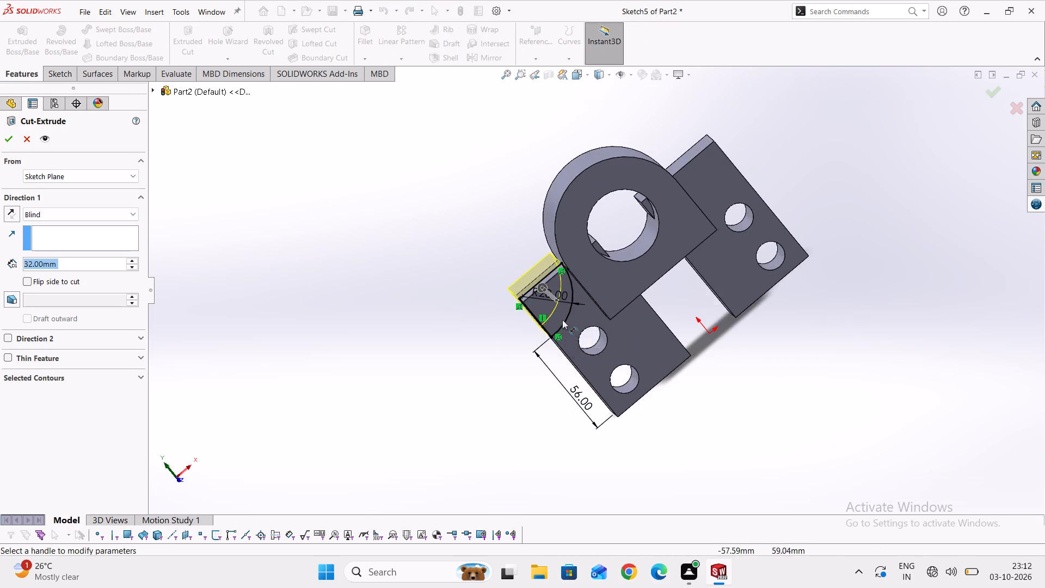
scroll(562, 320, "up", 9)
scroll(213, 323, "down", 4)
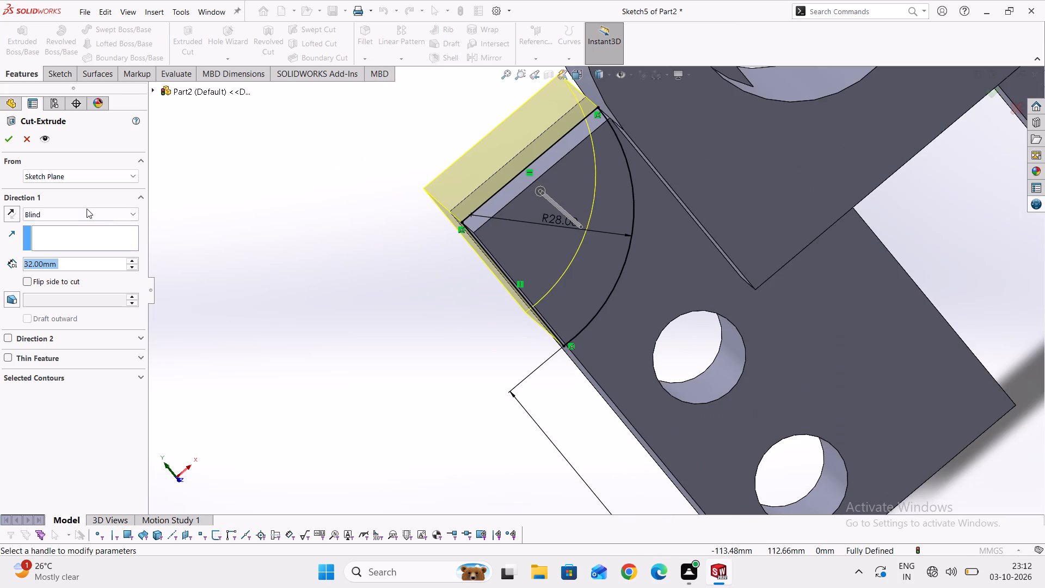
left_click(90, 213)
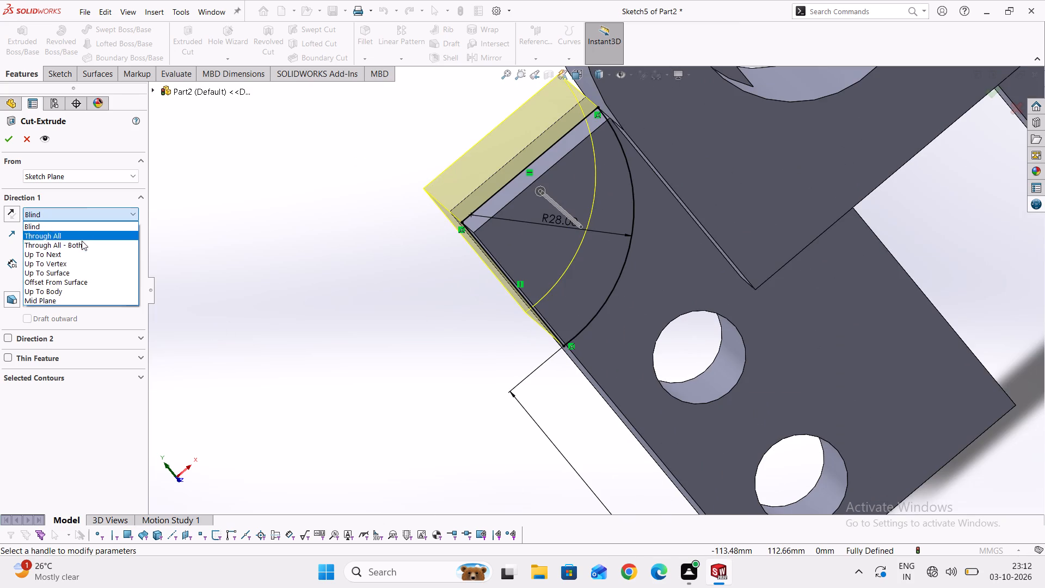
left_click(68, 299)
middle_click_drag(268, 344, 321, 333)
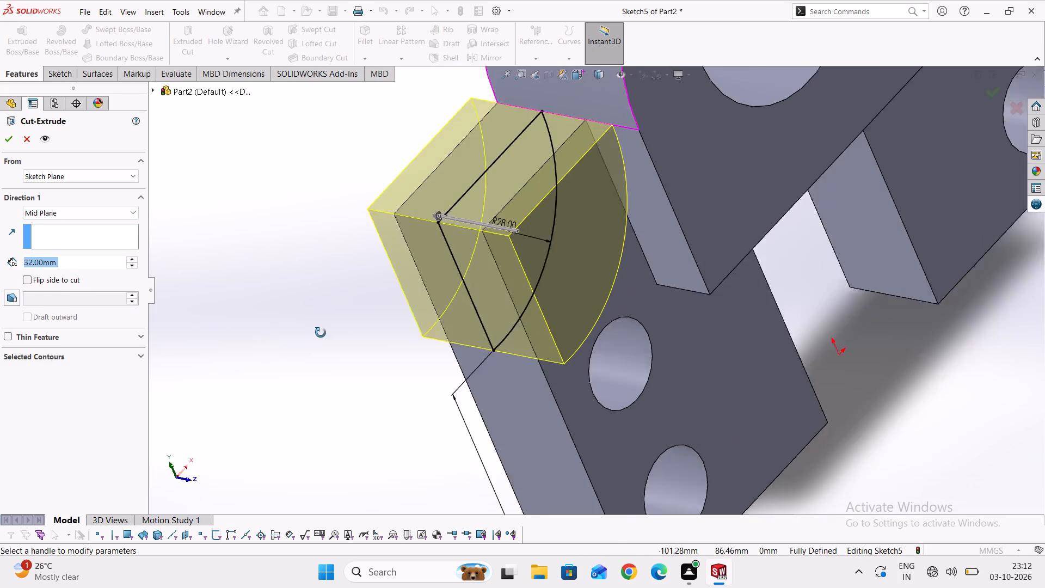
middle_click_drag(321, 333, 354, 312)
left_click(13, 139)
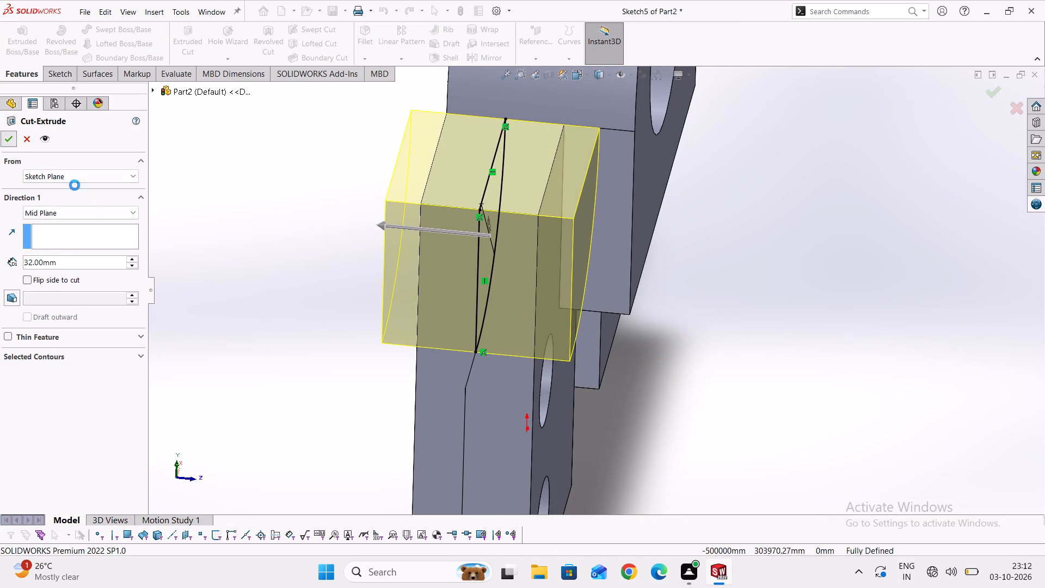
Mirror the corner cut about the Right Plane onto the opposite block.
scroll(192, 224, "down", 8)
middle_click_drag(383, 295, 308, 267)
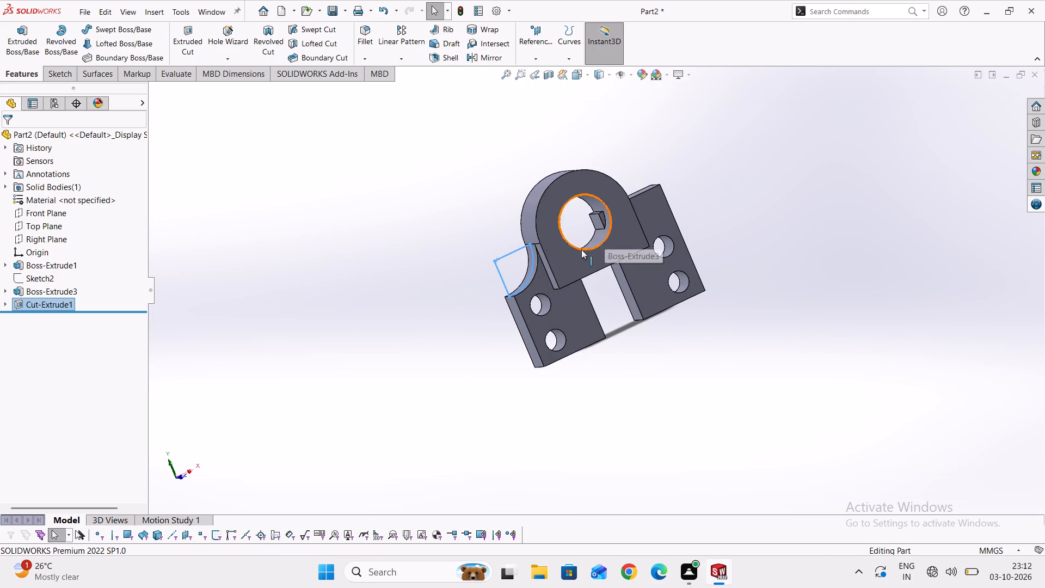
middle_click(410, 266)
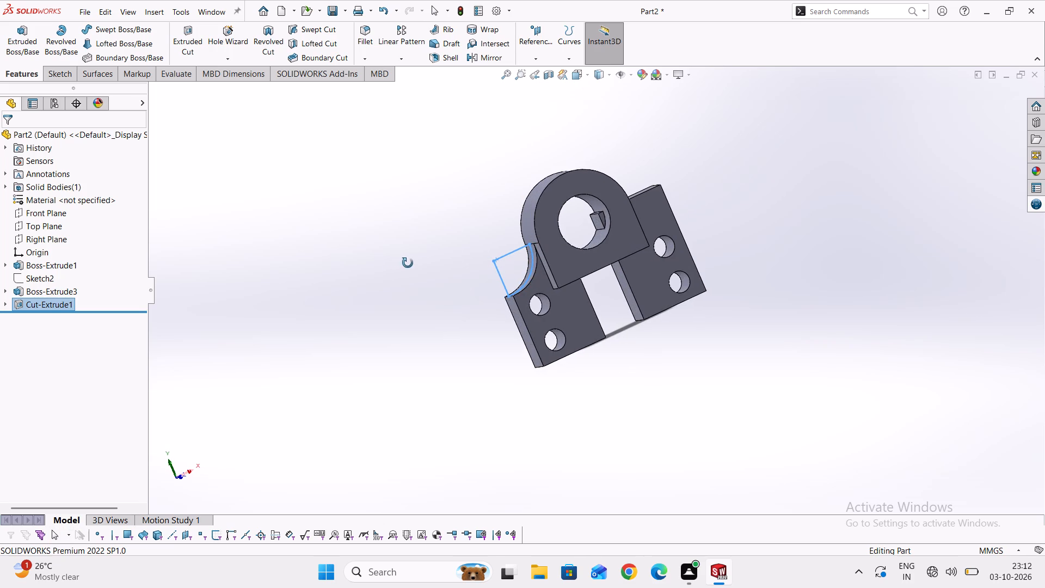
scroll(557, 296, "up", 3)
scroll(459, 250, "down", 2)
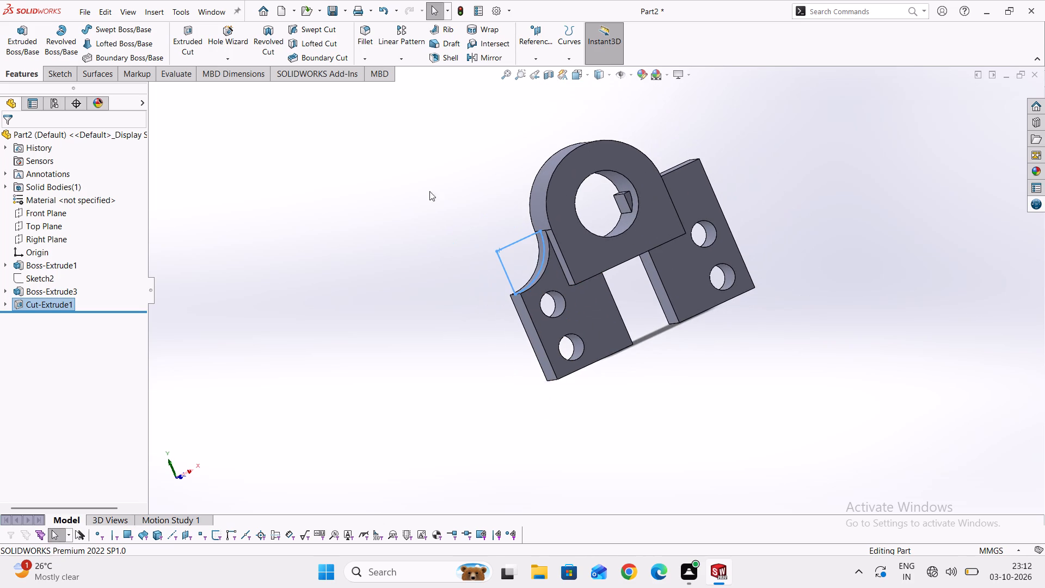
left_click(486, 58)
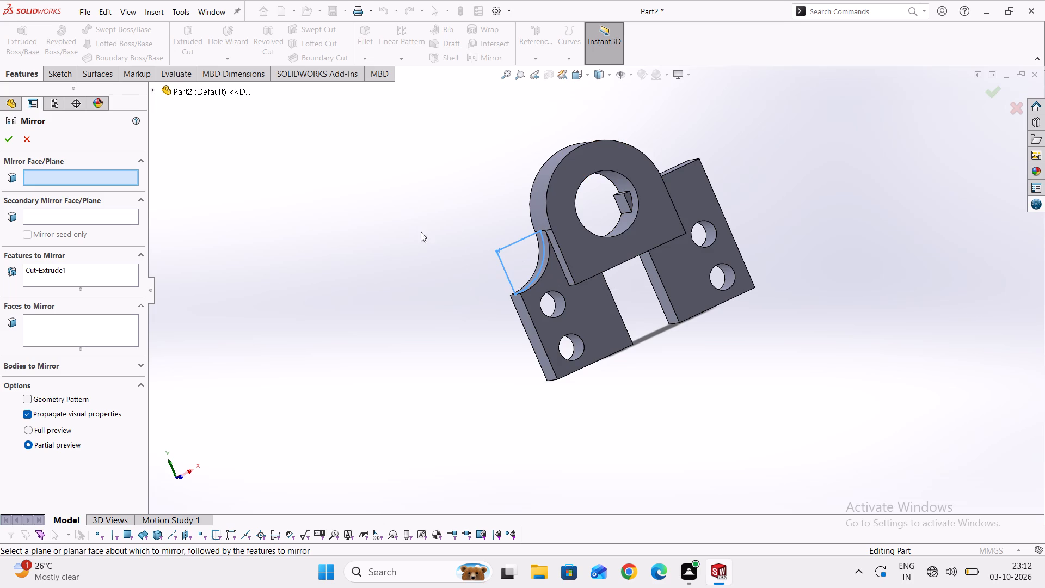
left_click(181, 92)
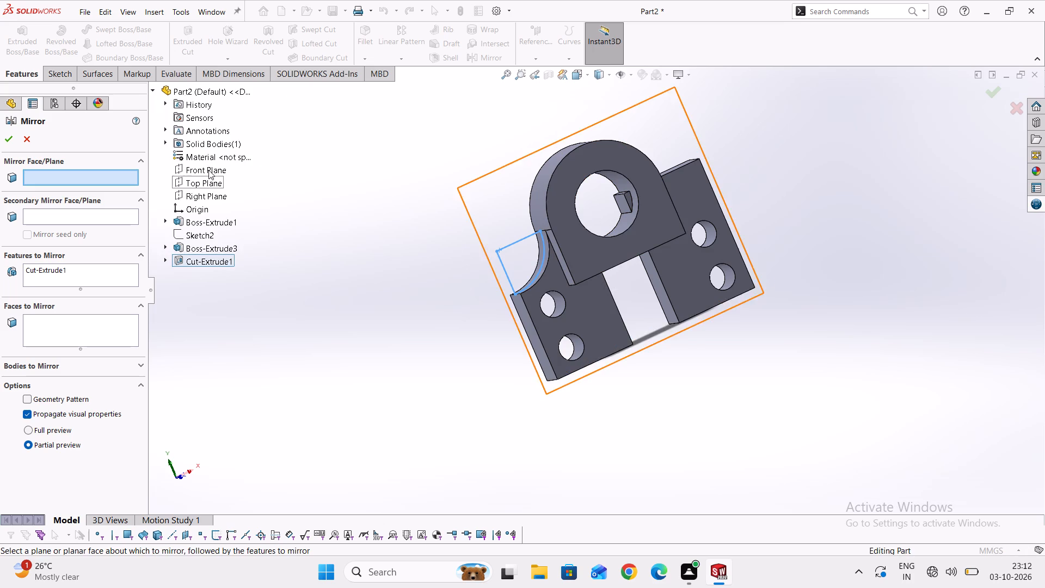
left_click(208, 193)
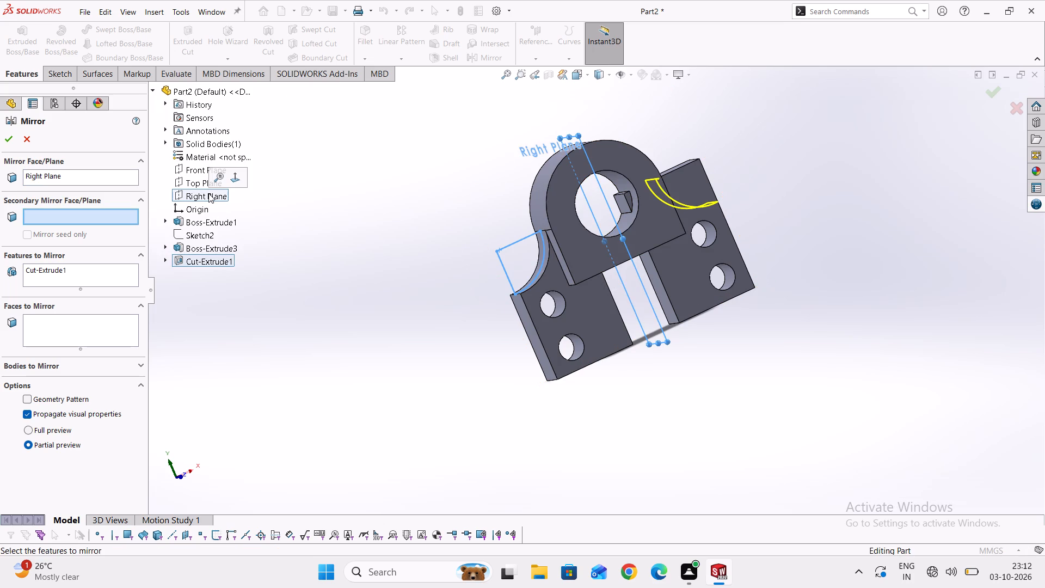
left_click(8, 141)
Sketch a 20 mm radius circle on the arched boss's front face, centered on its hole and matching the hole's edge.
scroll(218, 207, "down", 3)
middle_click_drag(723, 337, 691, 359)
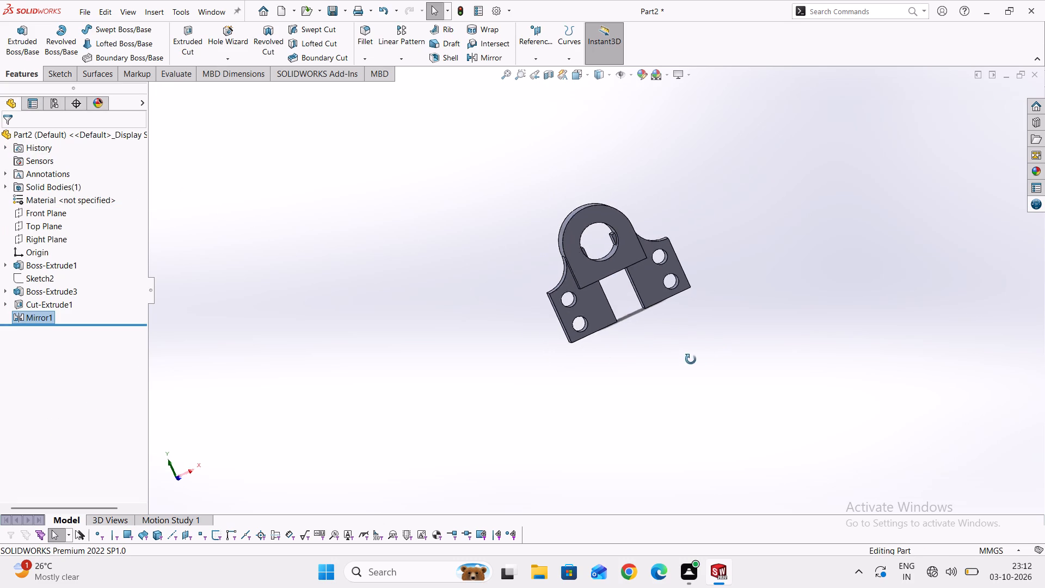
middle_click_drag(691, 359, 680, 362)
scroll(588, 241, "up", 5)
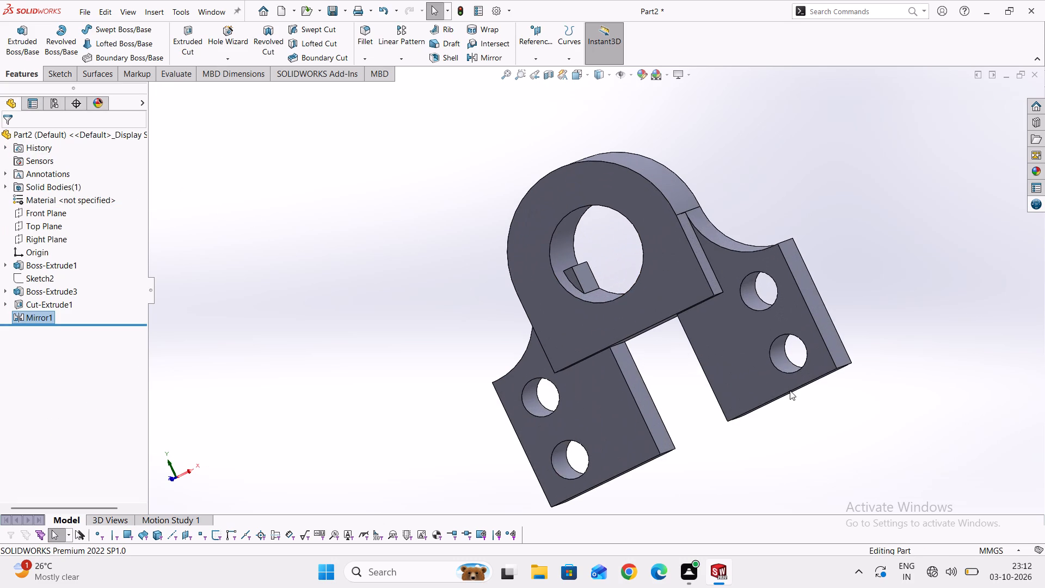
middle_click_drag(708, 394, 721, 381)
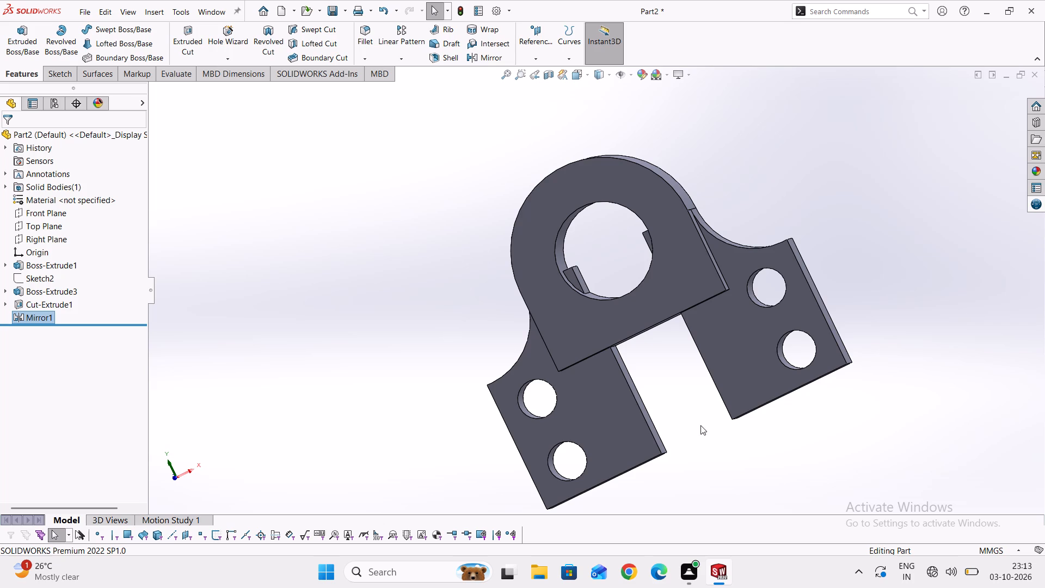
scroll(690, 359, "down", 2)
right_click(577, 297)
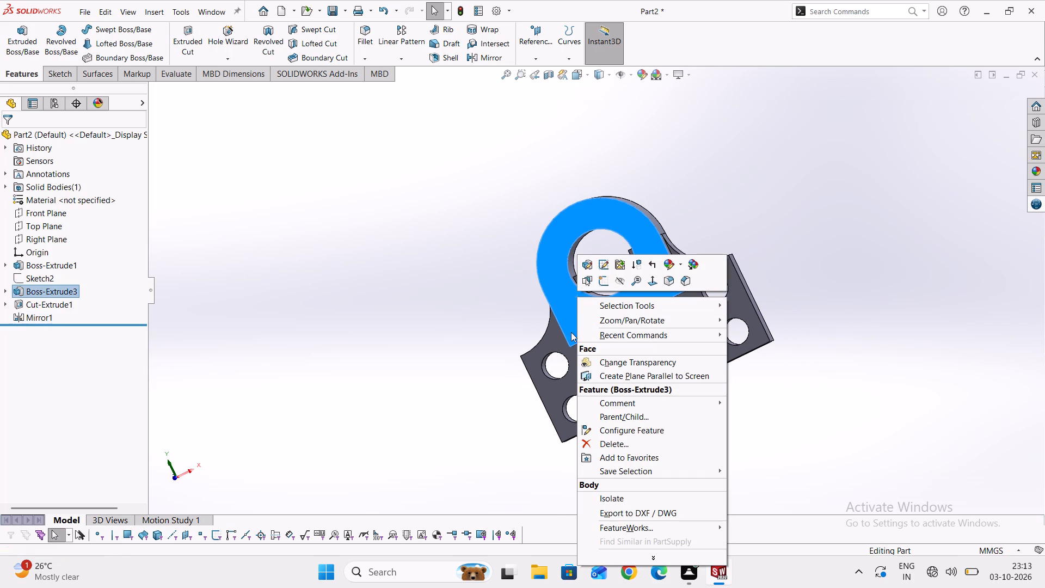
left_click(60, 75)
left_click(21, 37)
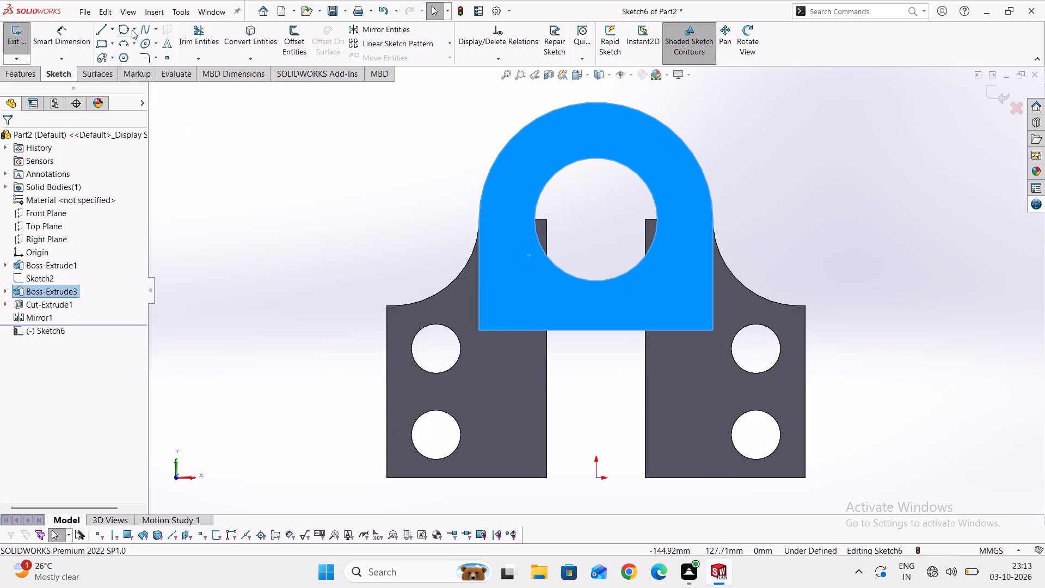
left_click(138, 33)
left_click(133, 46)
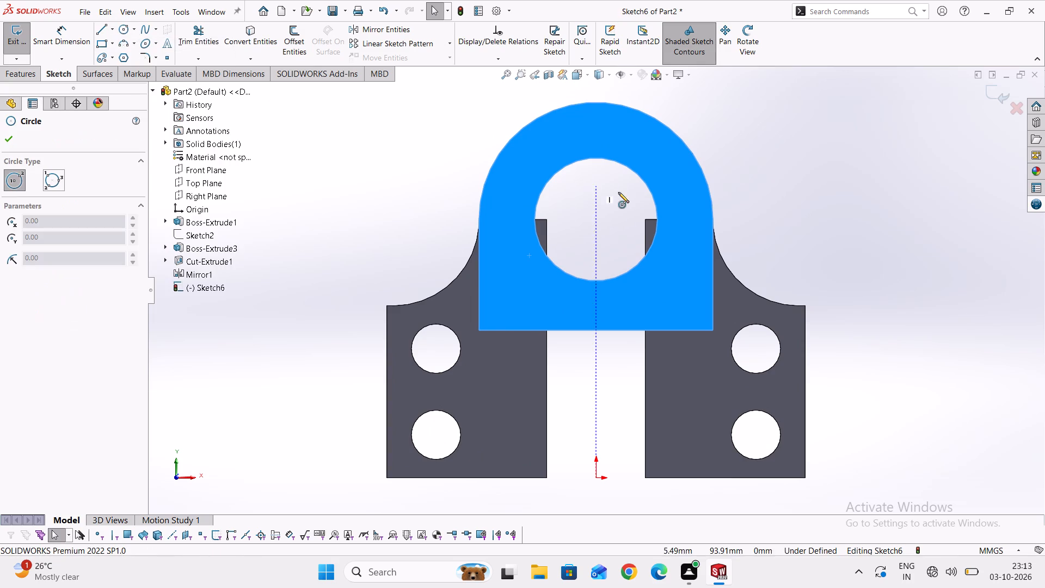
left_click(595, 218)
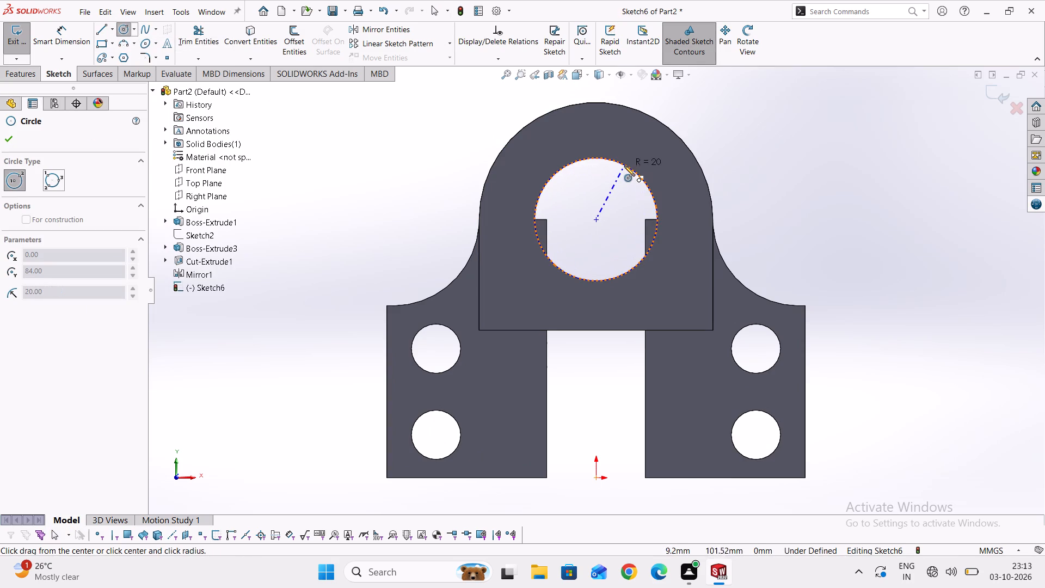
left_click(625, 164)
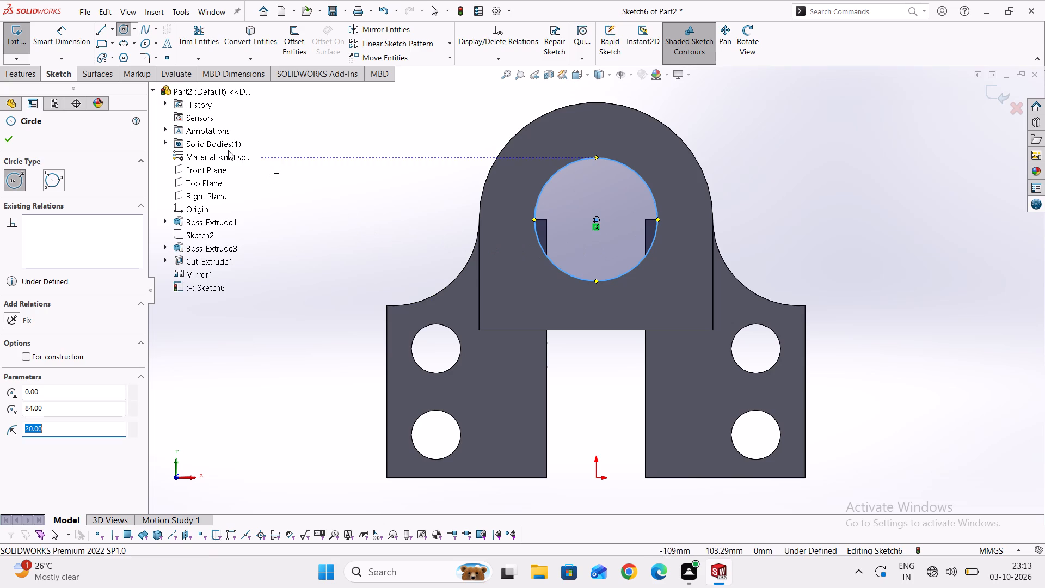
Dimension the circle's diameter as 40 mm.
left_click(73, 39)
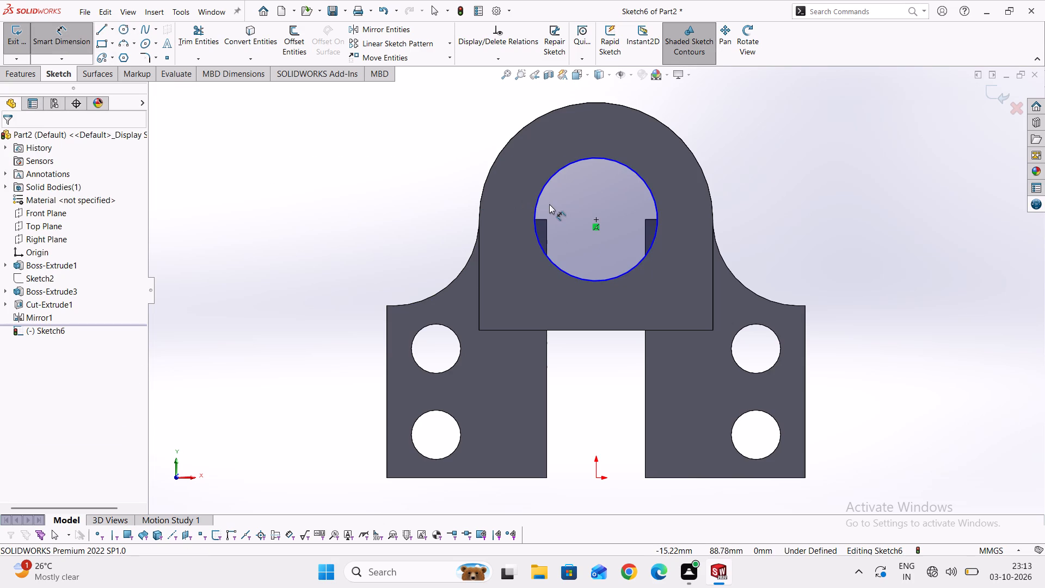
left_click(547, 184)
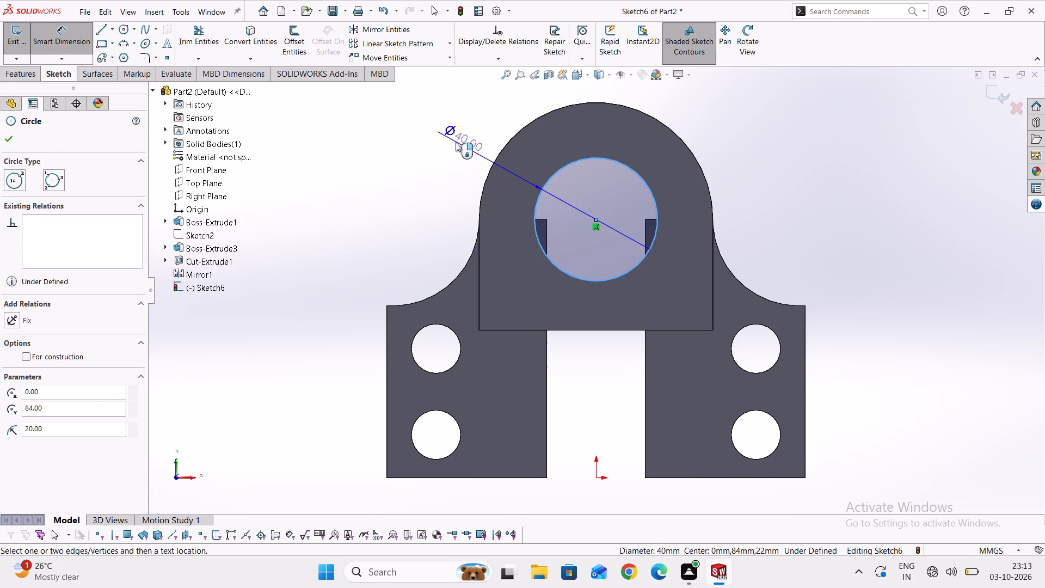
left_click(452, 140)
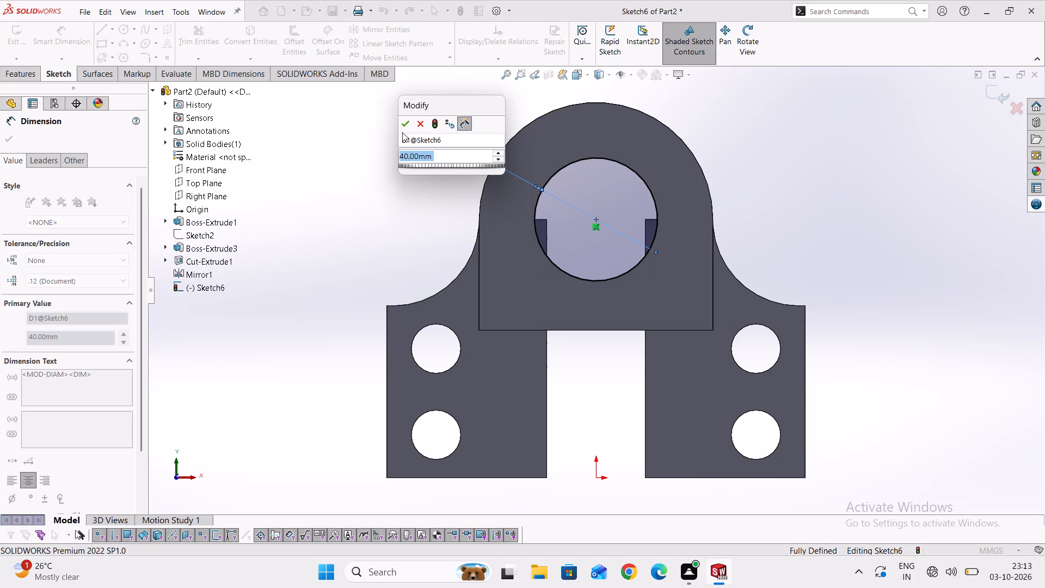
left_click(403, 128)
Cut-extrude the 40 mm circle through the arched boss with a Blind depth of 32 mm.
scroll(483, 215, "down", 1)
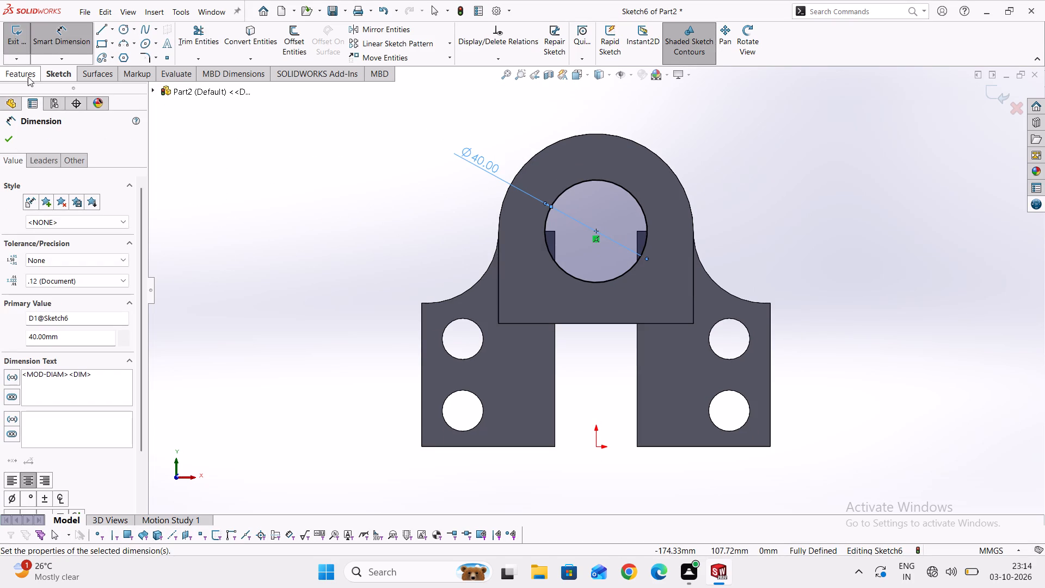
left_click(28, 77)
left_click(184, 36)
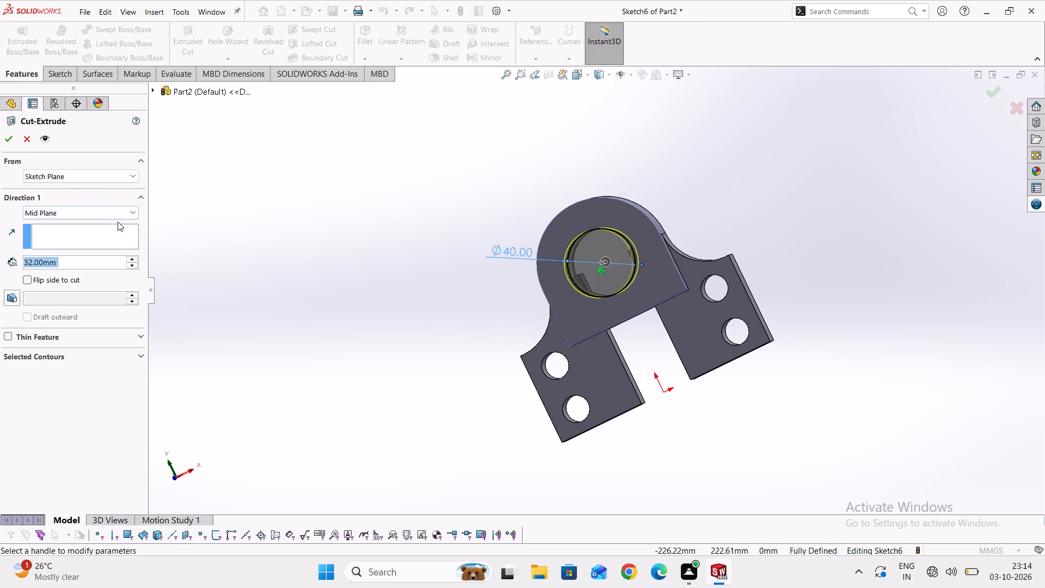
left_click(122, 212)
left_click(82, 217)
scroll(397, 315, "down", 3)
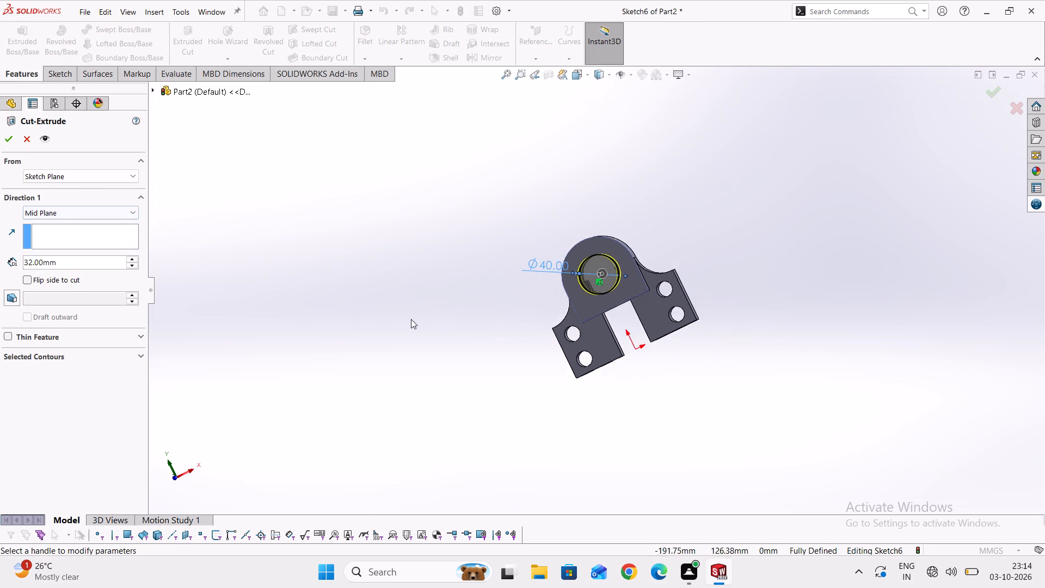
middle_click_drag(409, 320, 537, 327)
scroll(540, 323, "up", 2)
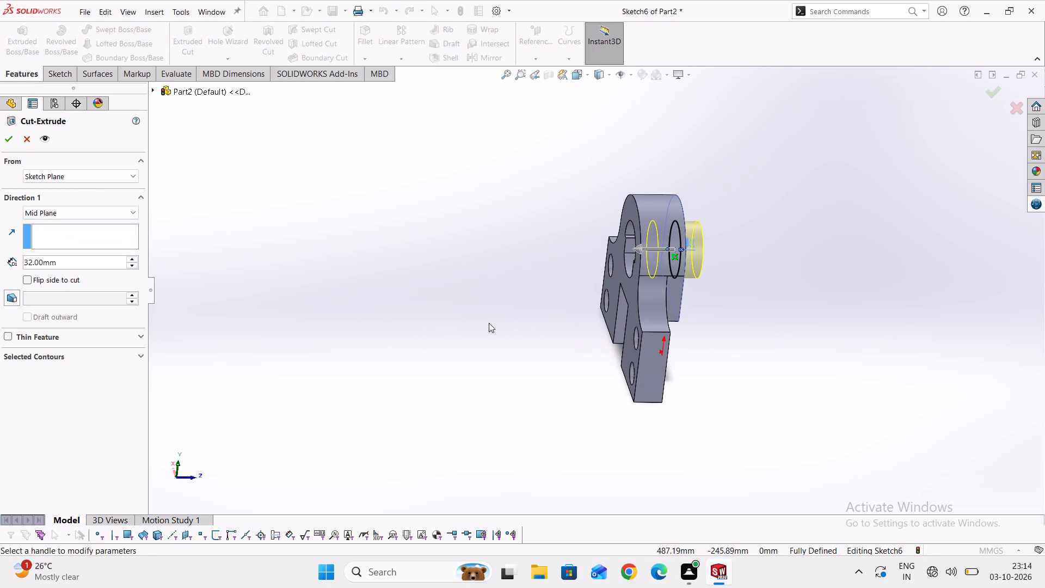
left_click(102, 208)
left_click(75, 224)
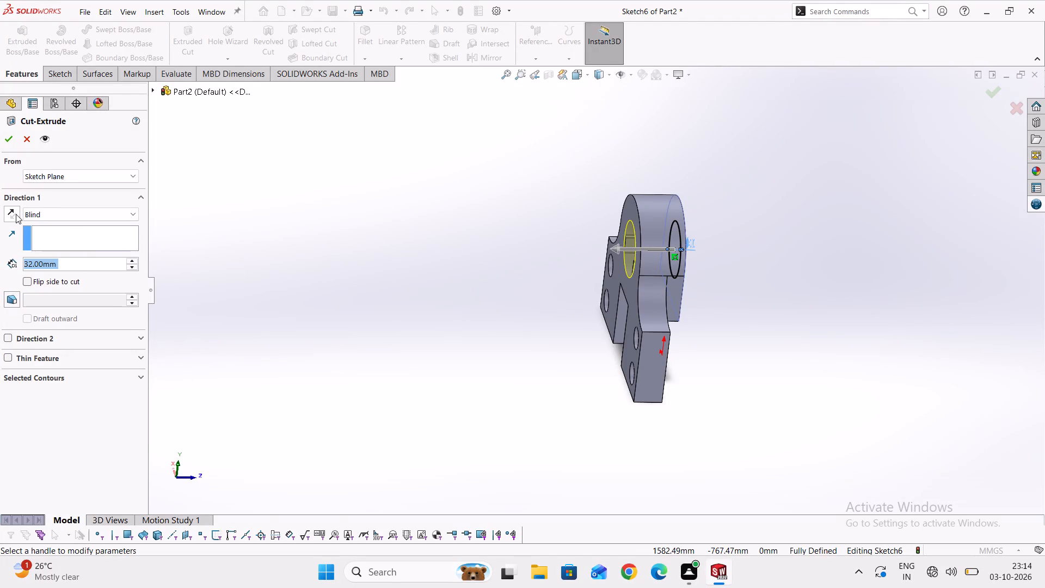
middle_click_drag(583, 342, 522, 338)
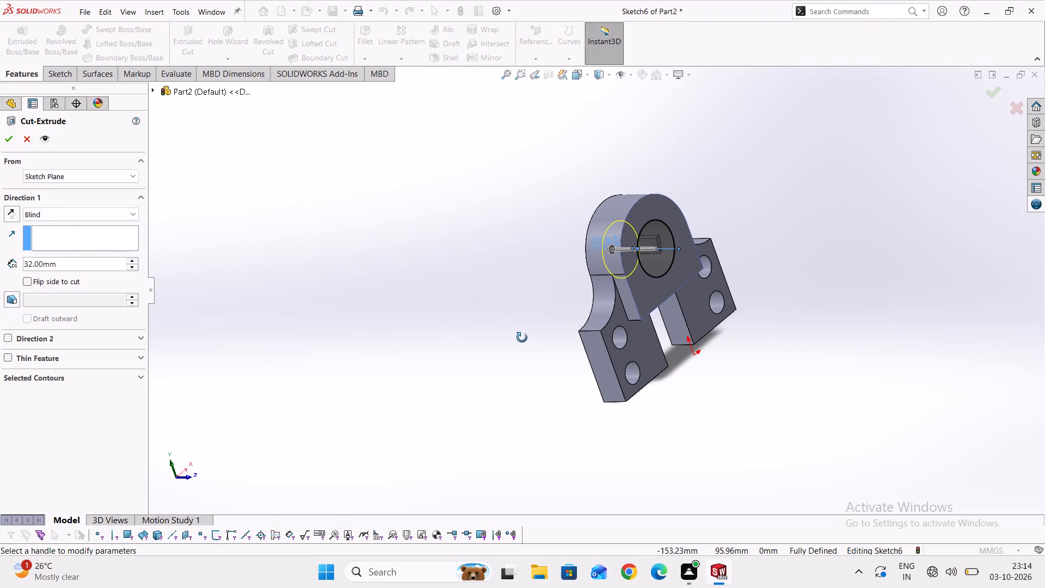
middle_click_drag(522, 338, 522, 338)
left_click(7, 140)
Sketch a closed line rectangle about 10 mm wide and 48 mm tall on the right block's front face, from its bottom edge to the boss's lower edge.
scroll(284, 241, "down", 3)
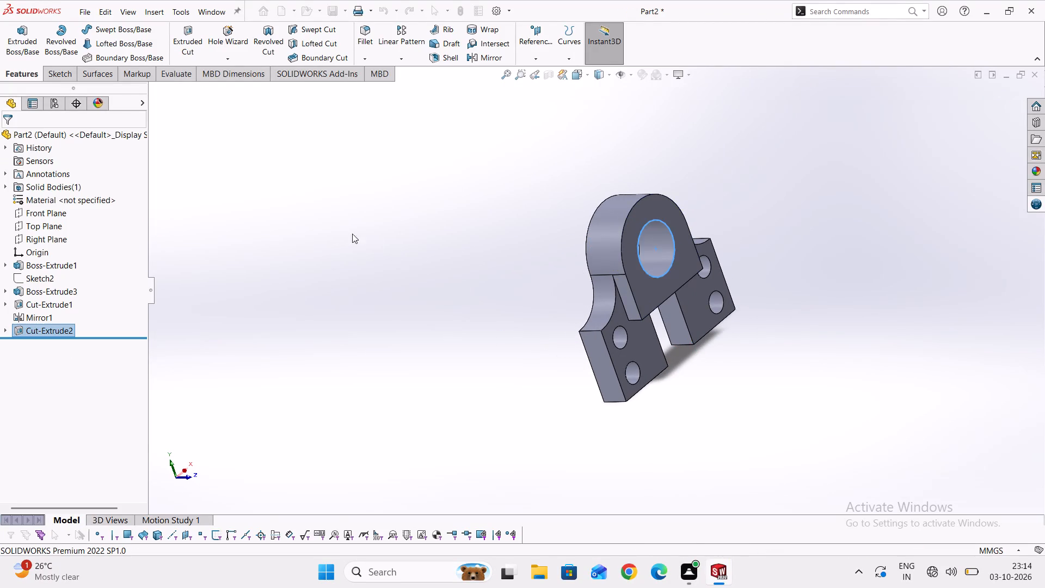
middle_click_drag(789, 329, 727, 355)
scroll(688, 290, "up", 3)
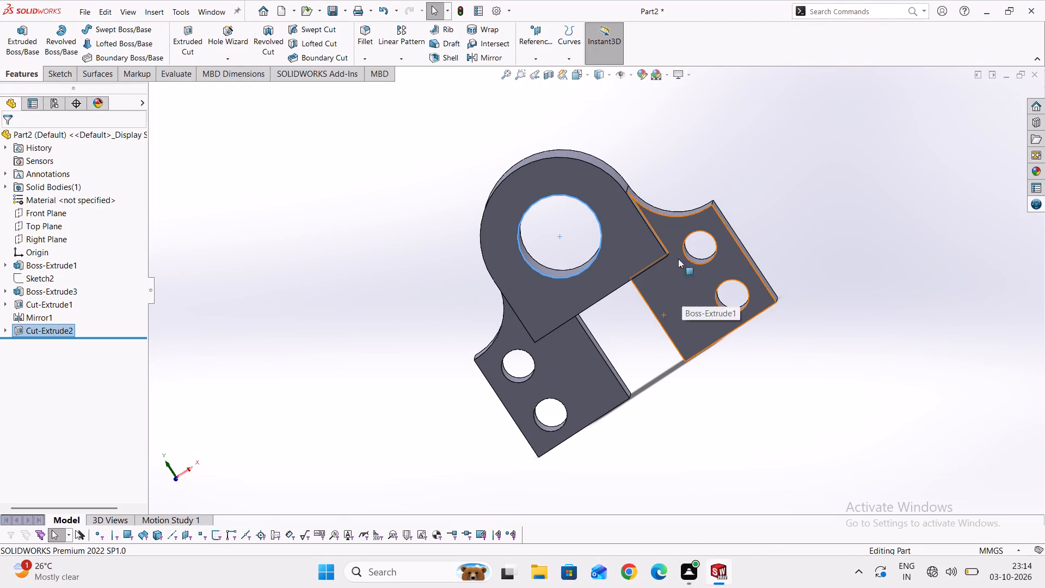
right_click(697, 307)
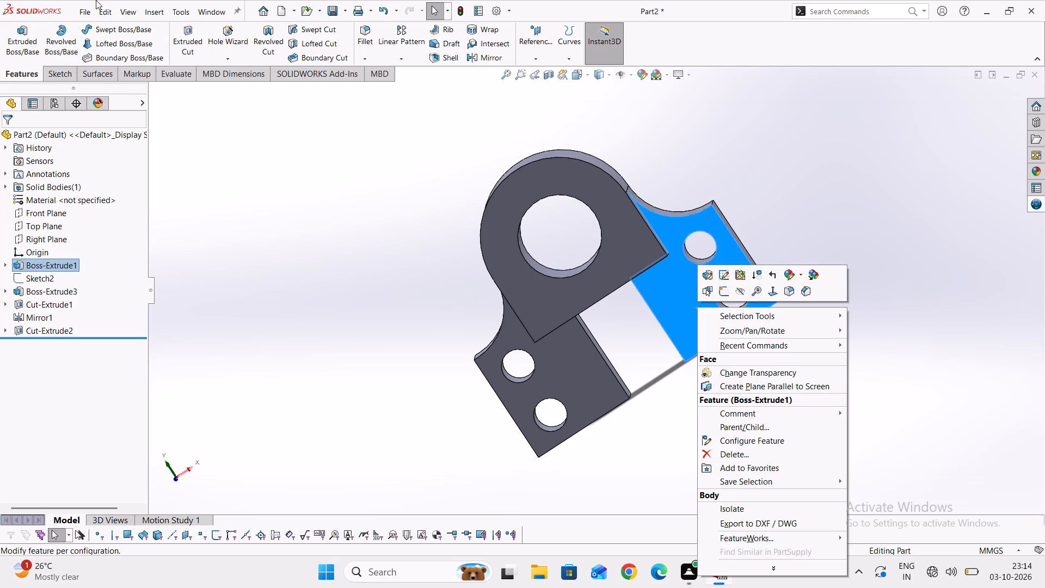
left_click(64, 79)
left_click(24, 37)
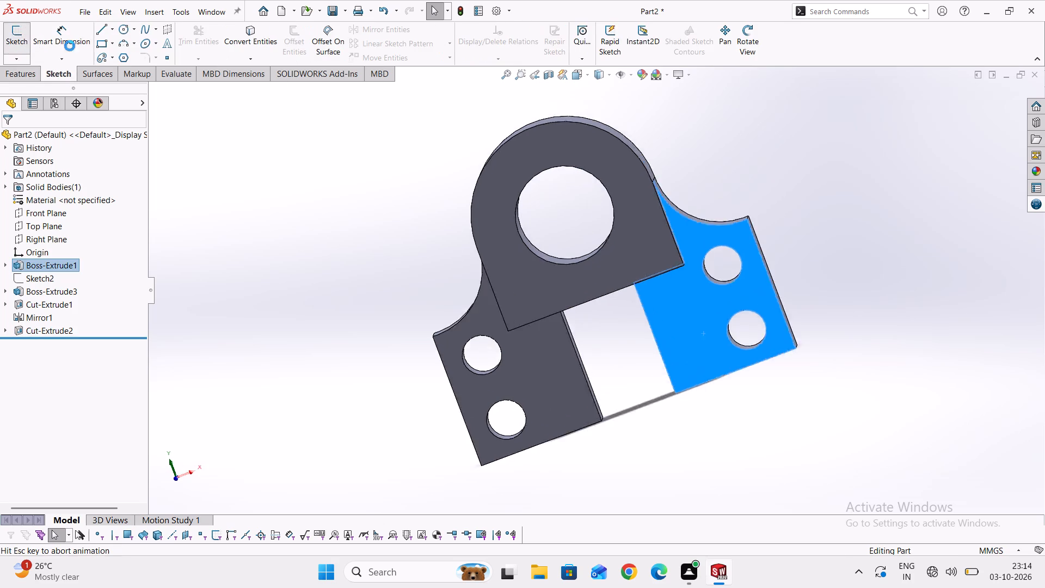
scroll(501, 236, "down", 2)
scroll(535, 340, "up", 2)
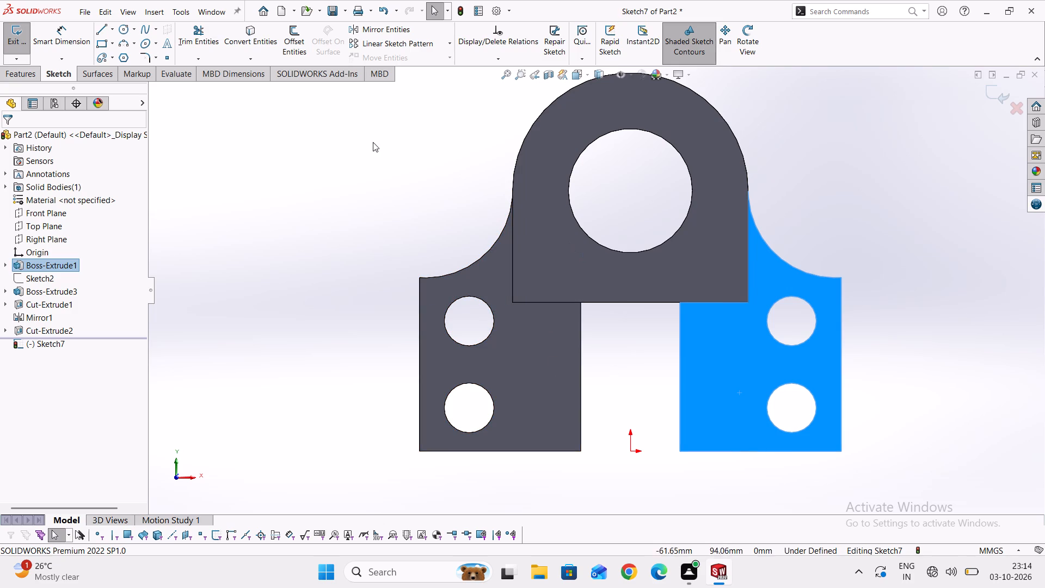
left_click(104, 30)
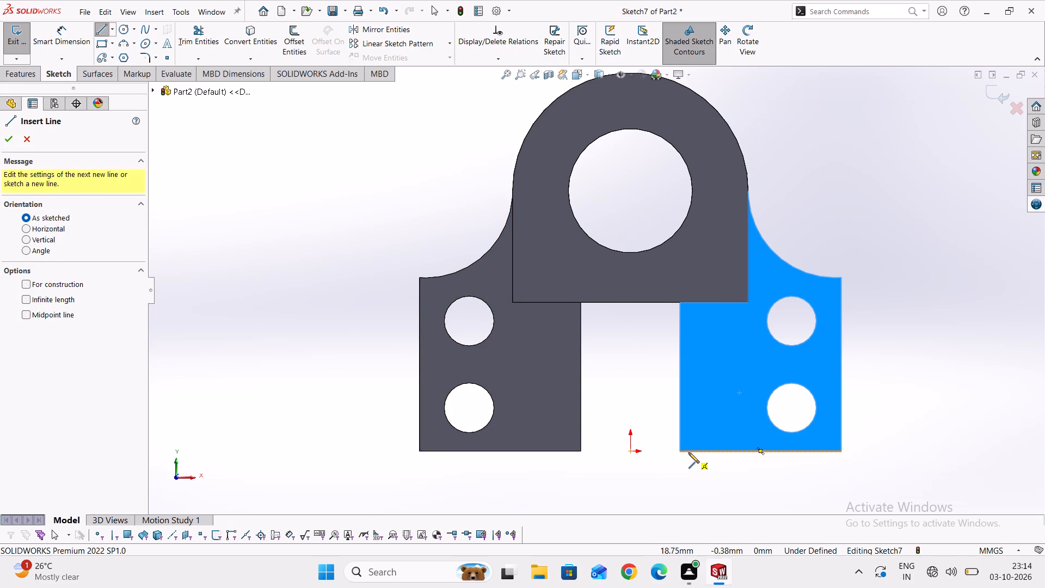
scroll(689, 452, "up", 3)
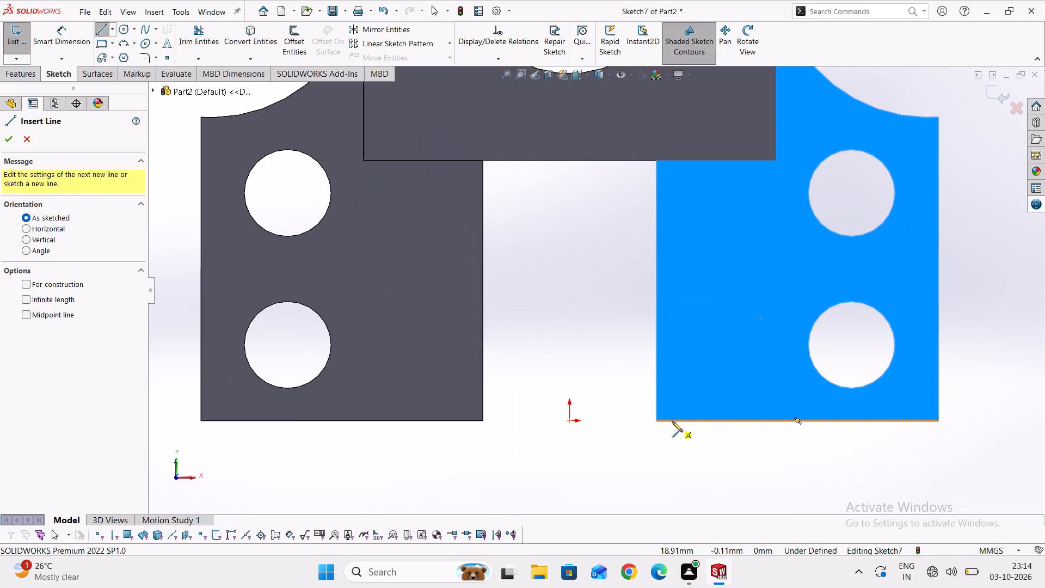
left_click(672, 421)
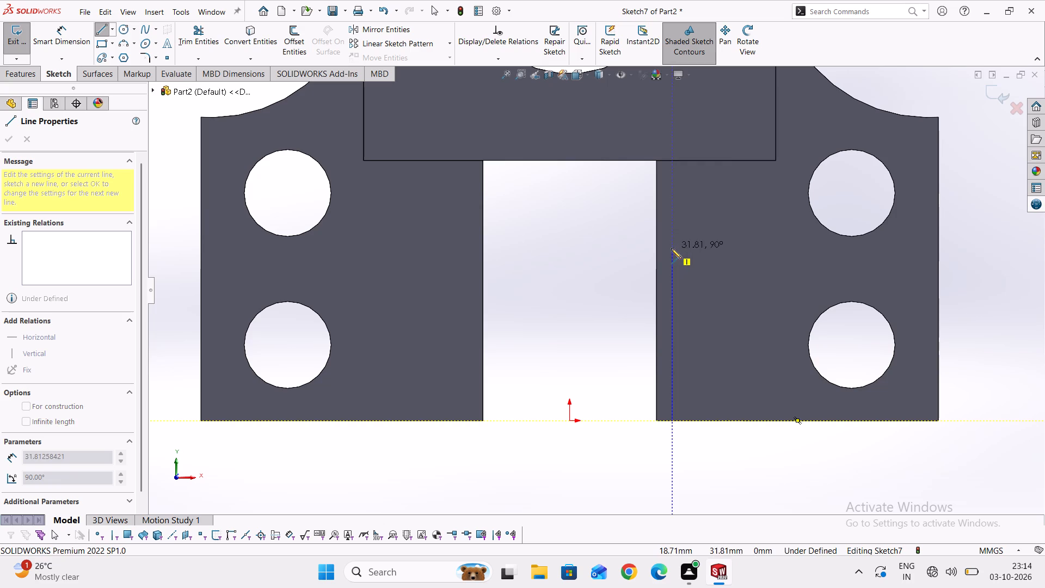
left_click(673, 160)
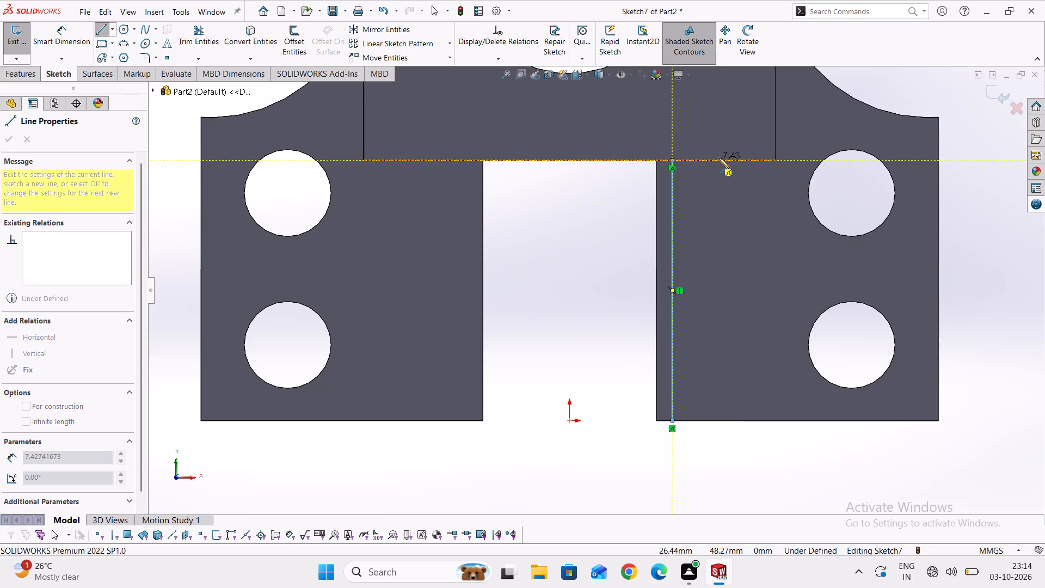
left_click(726, 161)
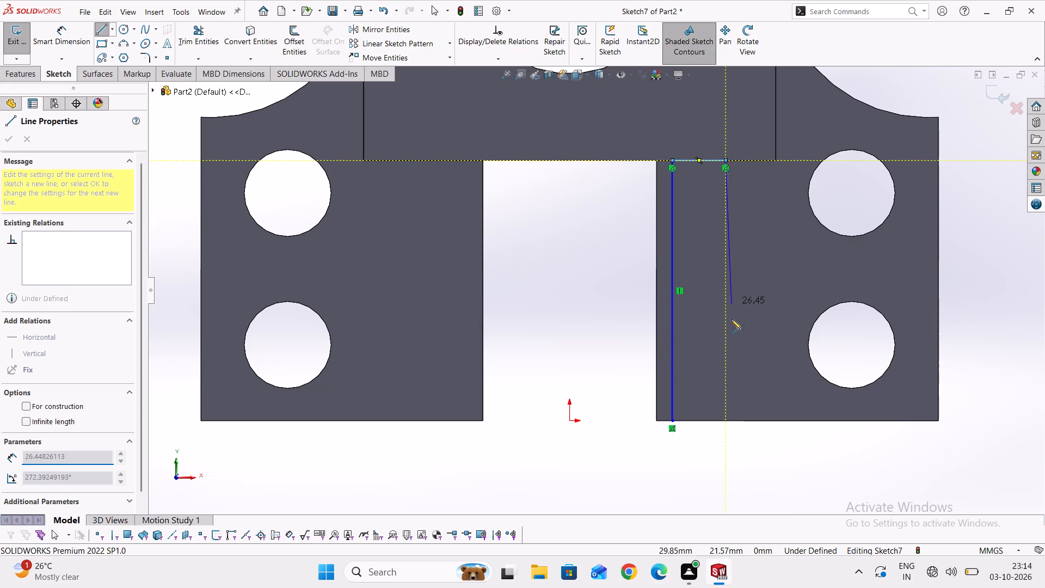
left_click(727, 421)
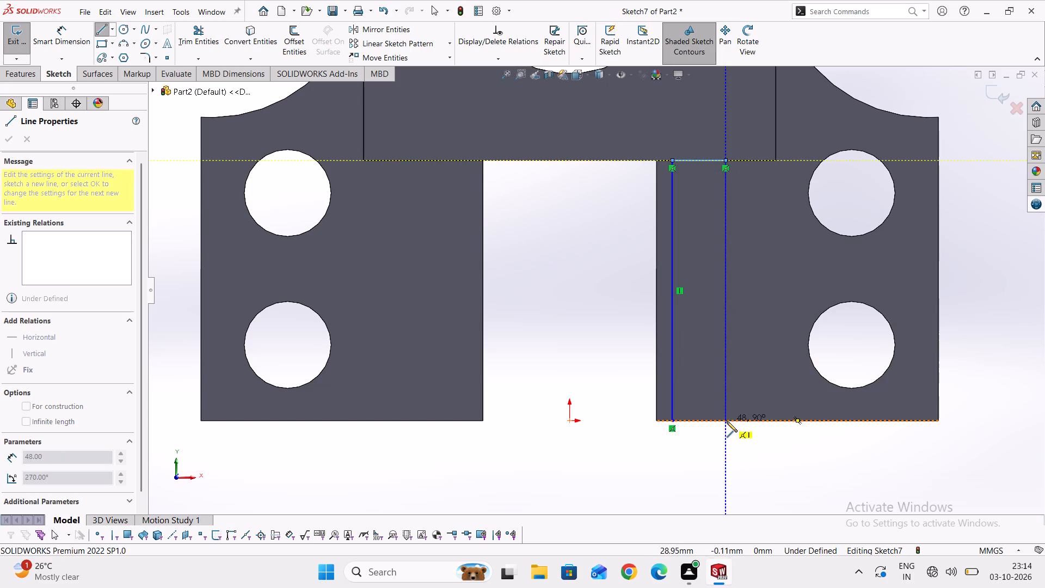
left_click(674, 422)
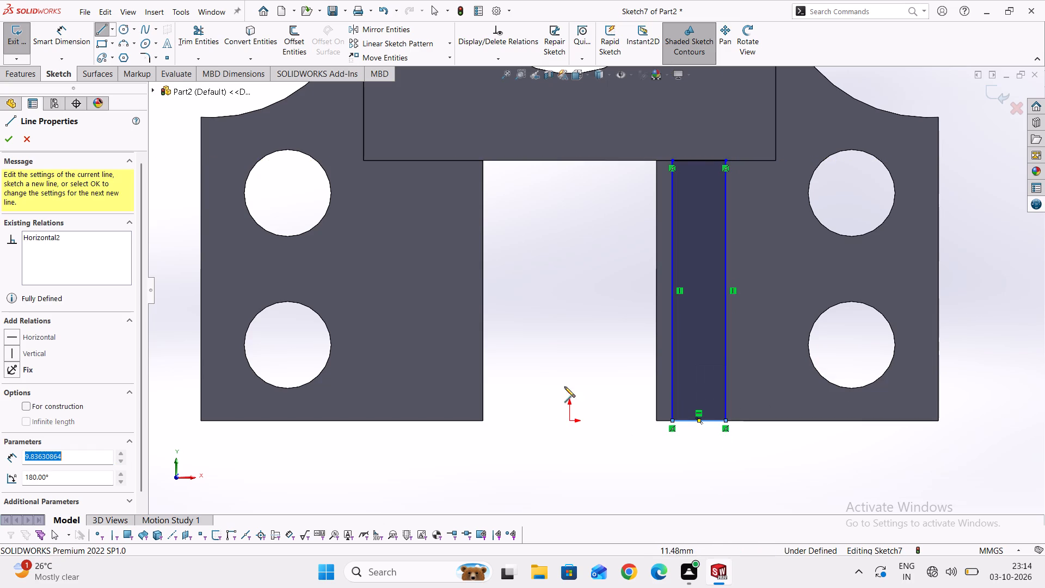
Dimension the gap between the rectangle's inner vertical line and the block's inner edge as 2 mm.
left_click(52, 30)
left_click(675, 376)
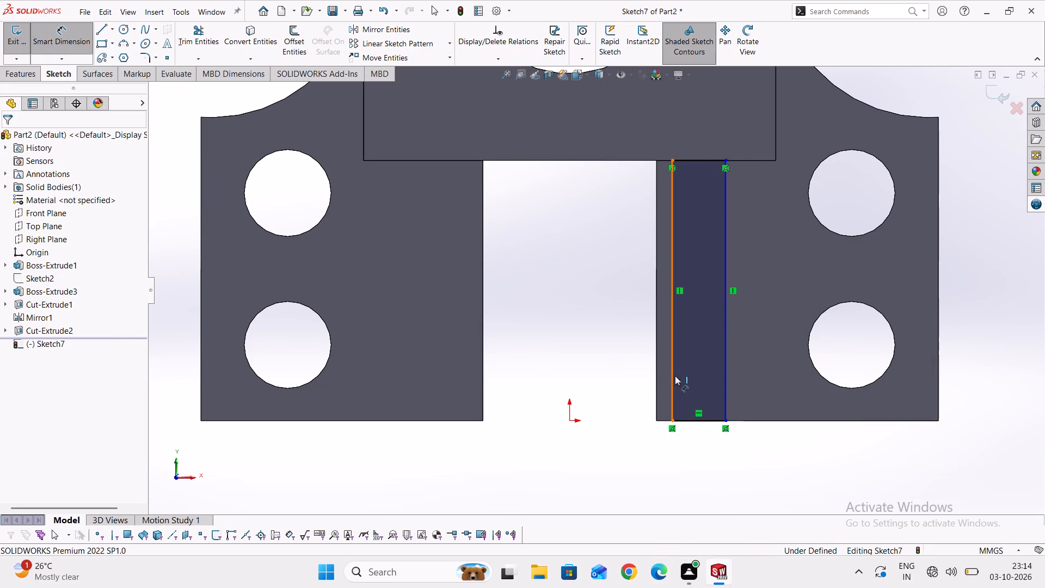
left_click(658, 378)
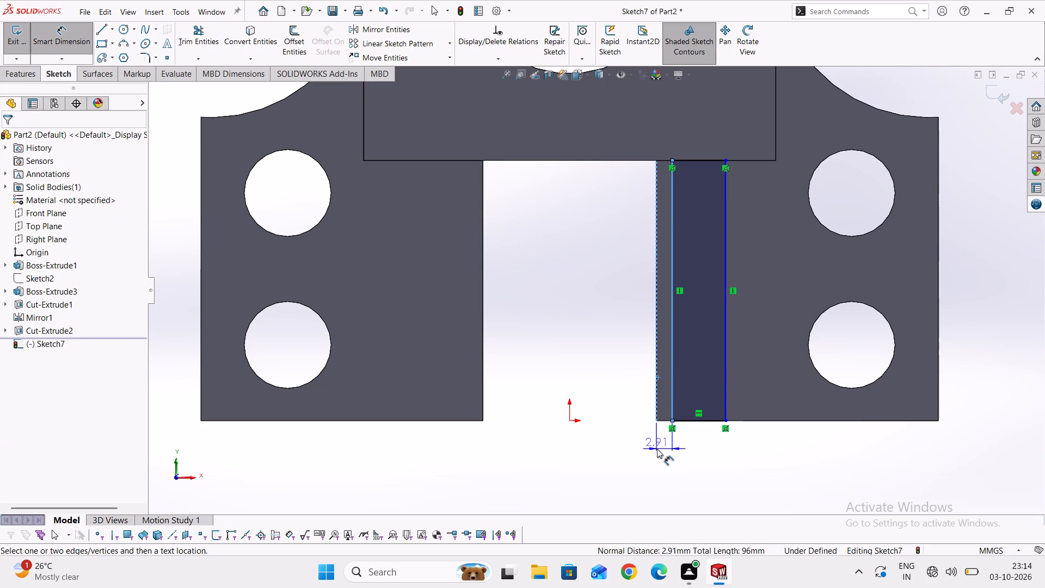
left_click(657, 449)
key("2")
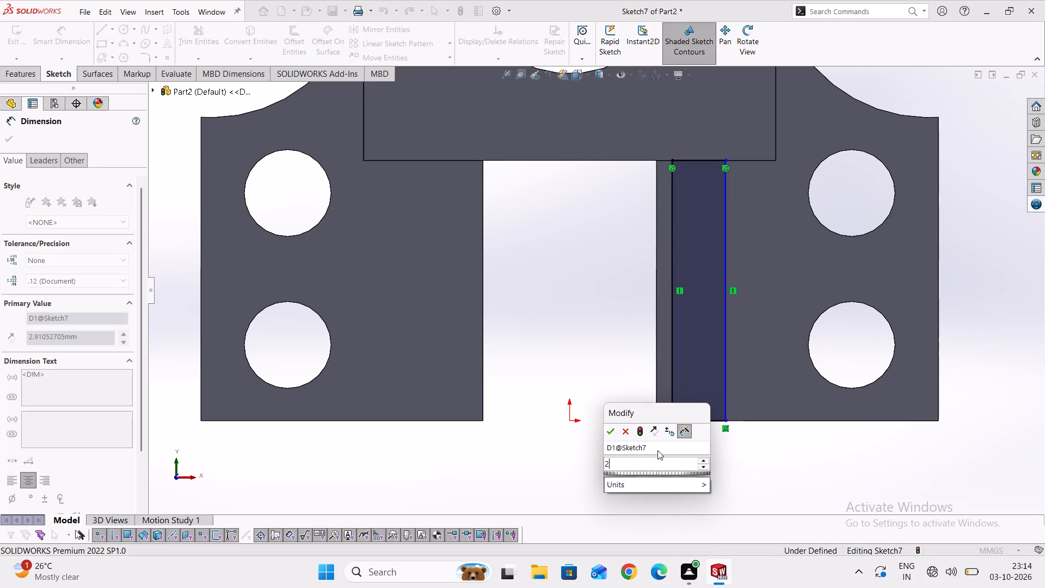
key("Return")
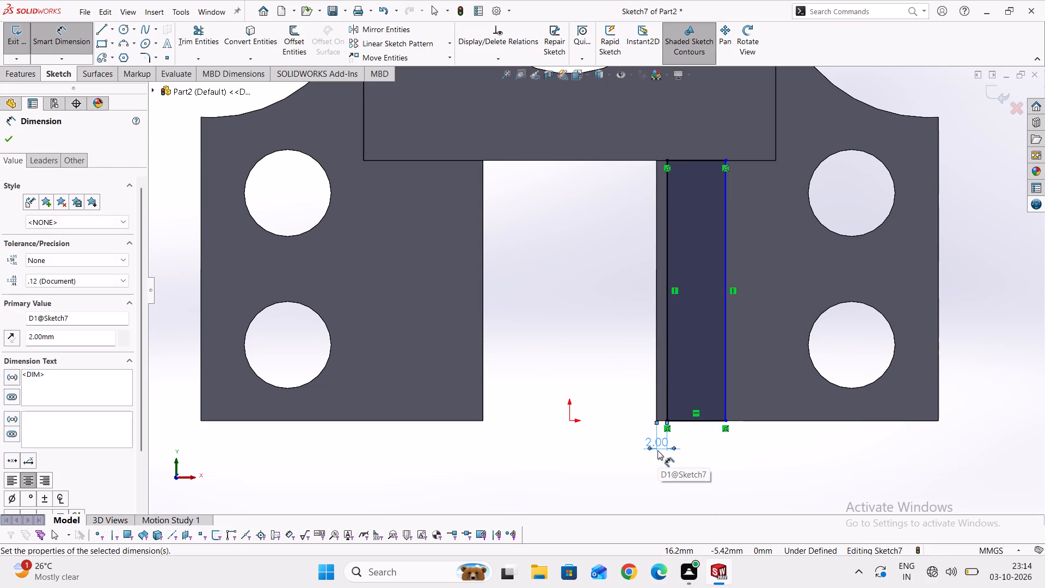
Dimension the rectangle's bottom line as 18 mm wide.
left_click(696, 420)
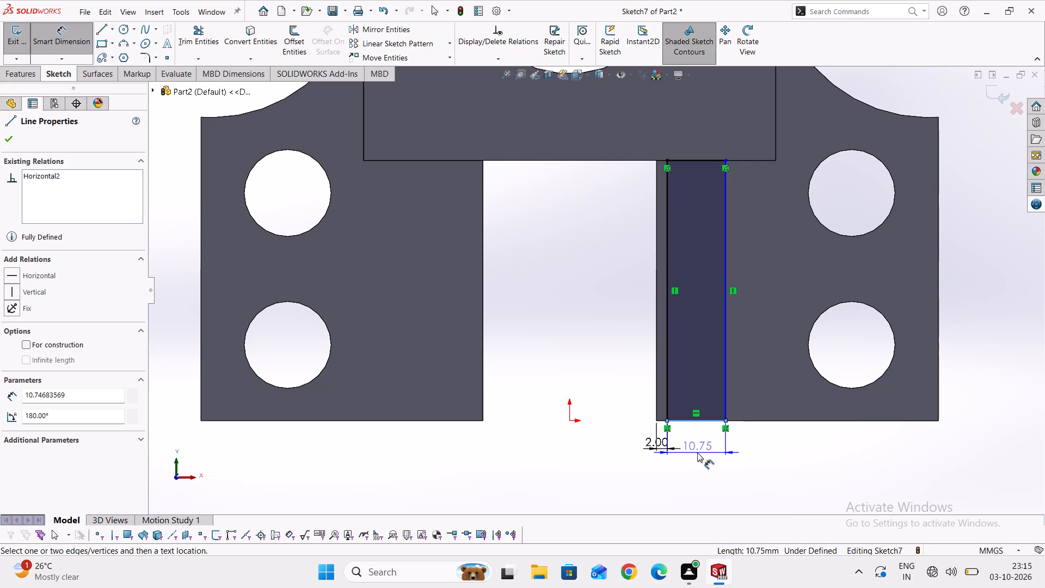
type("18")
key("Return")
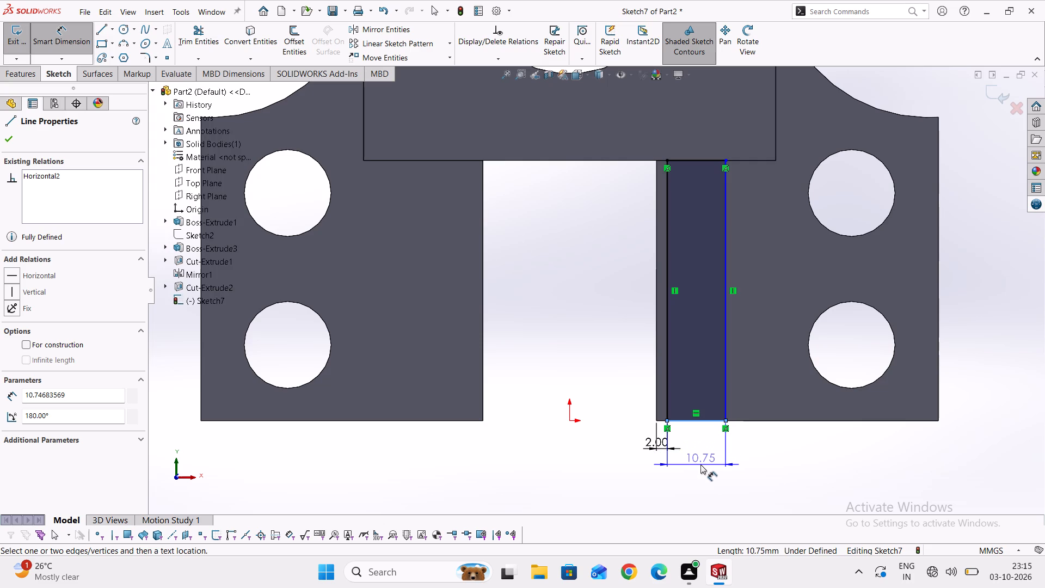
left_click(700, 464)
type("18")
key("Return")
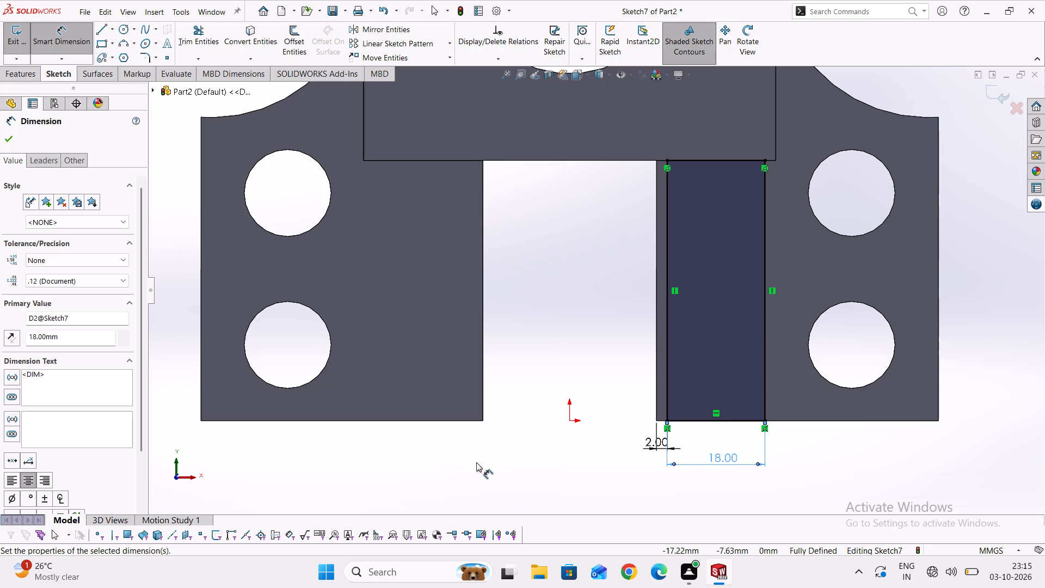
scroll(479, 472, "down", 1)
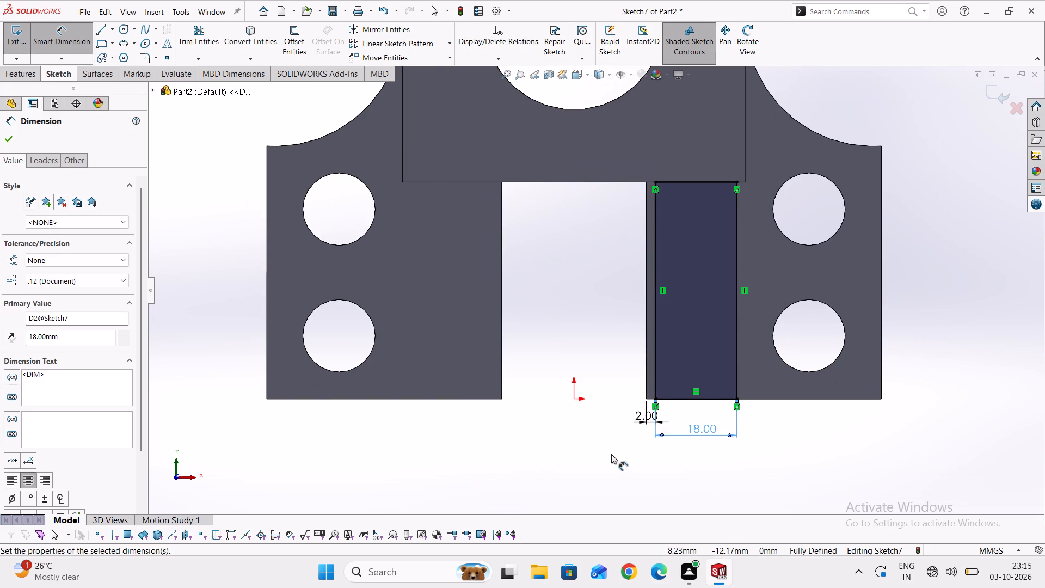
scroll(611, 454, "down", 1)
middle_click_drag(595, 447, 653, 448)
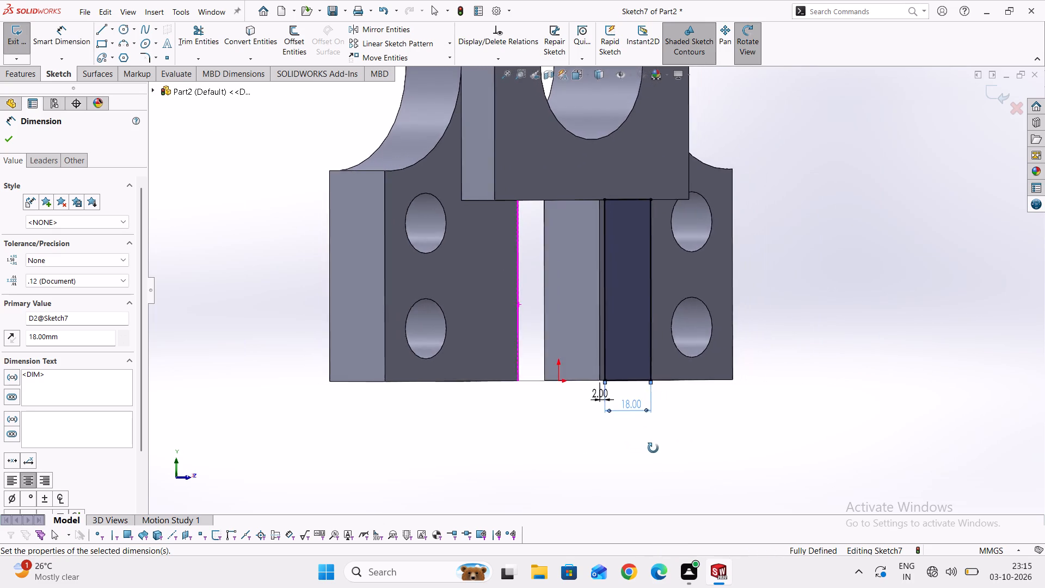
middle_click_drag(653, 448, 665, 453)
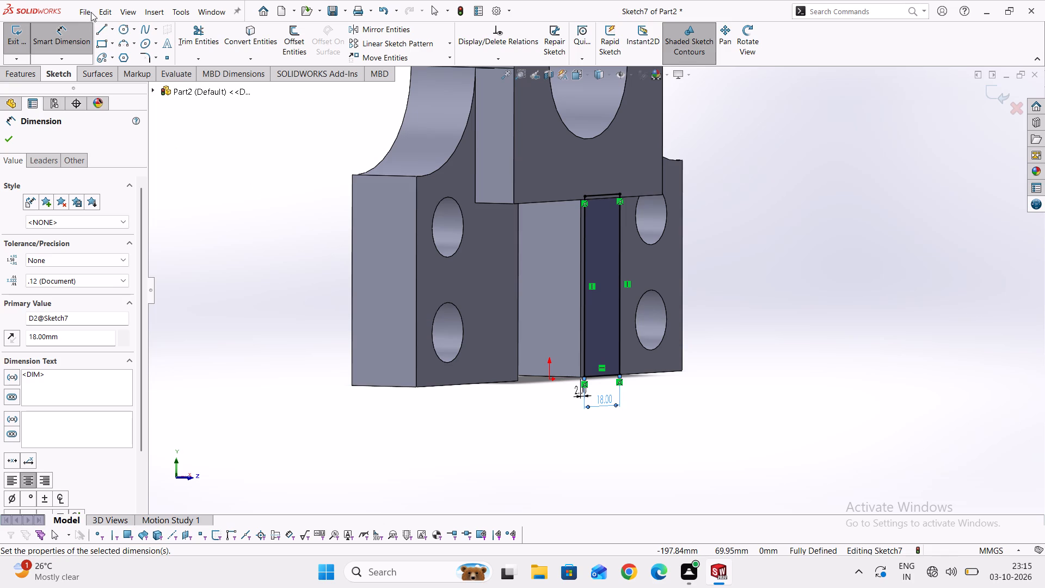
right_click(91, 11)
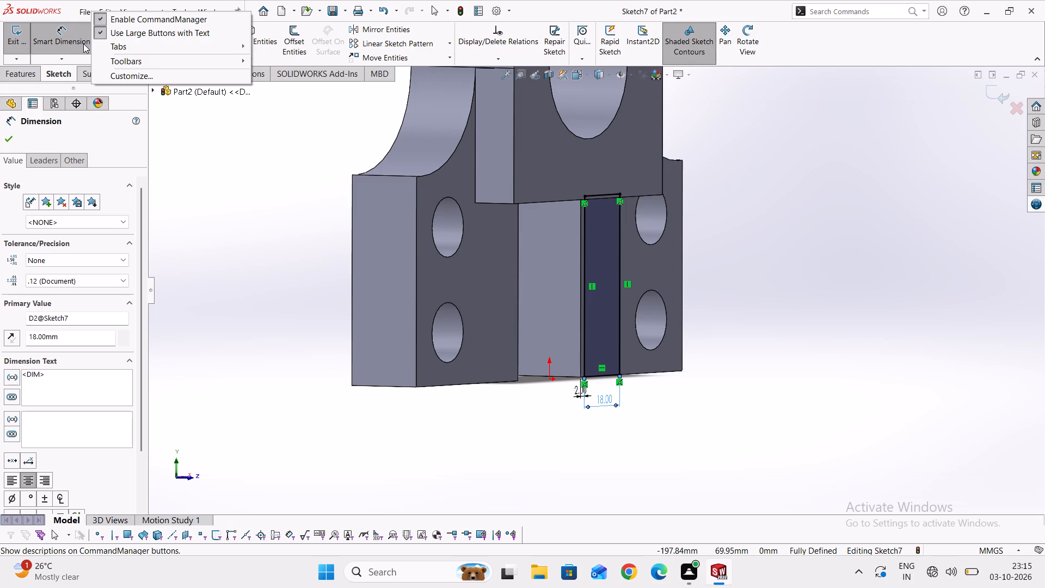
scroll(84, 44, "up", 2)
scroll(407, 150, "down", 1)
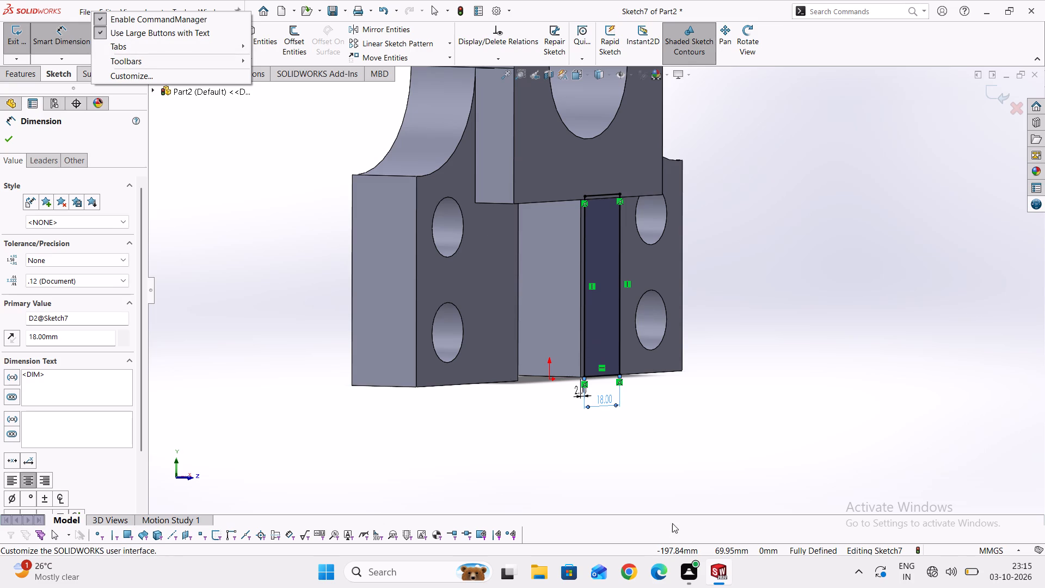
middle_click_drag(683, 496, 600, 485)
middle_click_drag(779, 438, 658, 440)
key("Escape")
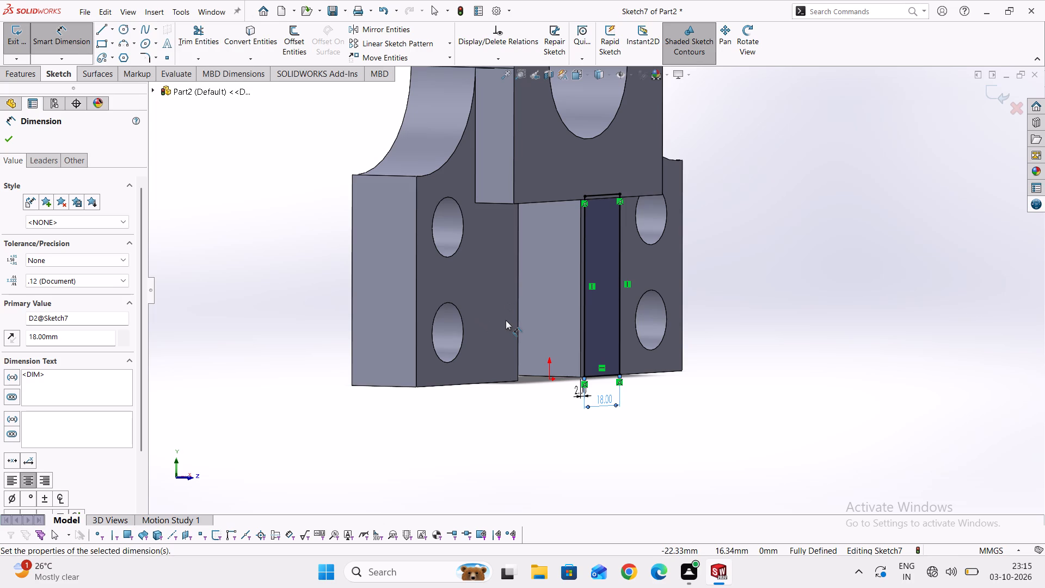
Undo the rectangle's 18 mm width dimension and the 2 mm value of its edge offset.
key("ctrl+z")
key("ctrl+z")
Set the offset between the rectangle's inner line and the block's inner edge to 4 mm.
middle_click_drag(726, 426, 648, 440)
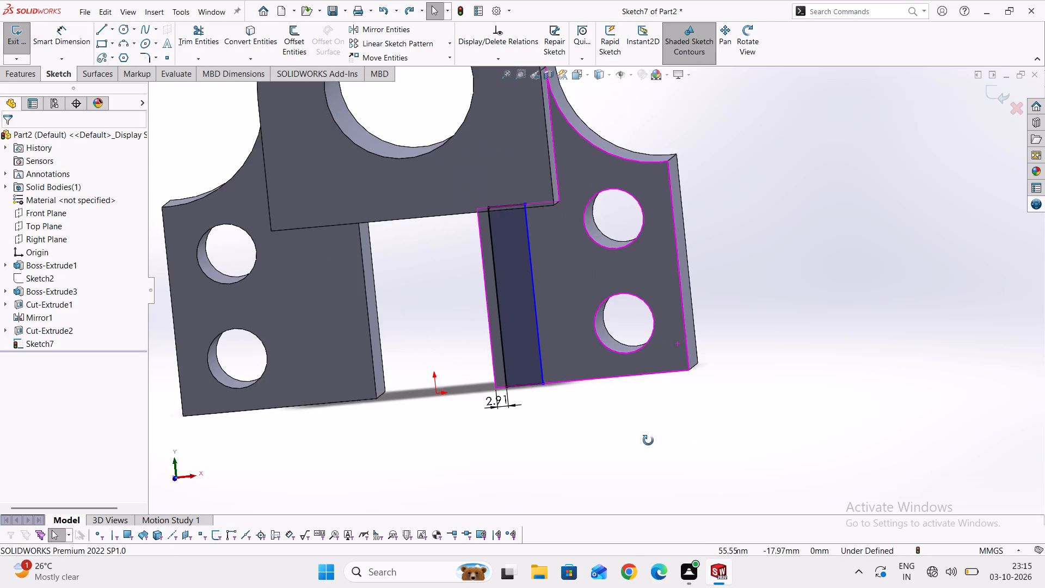
middle_click_drag(648, 440, 647, 437)
scroll(489, 408, "up", 4)
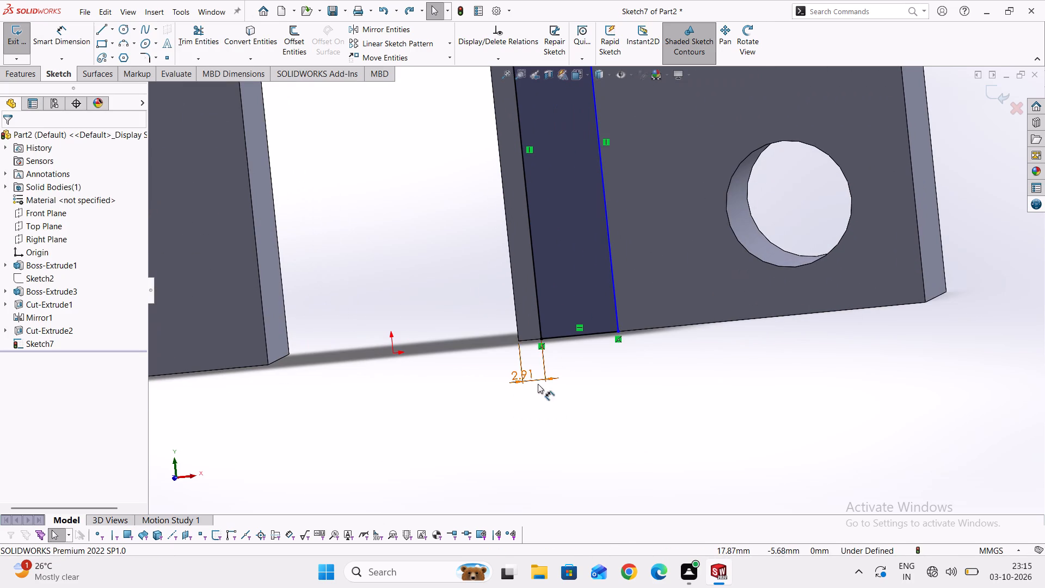
double_click(538, 384)
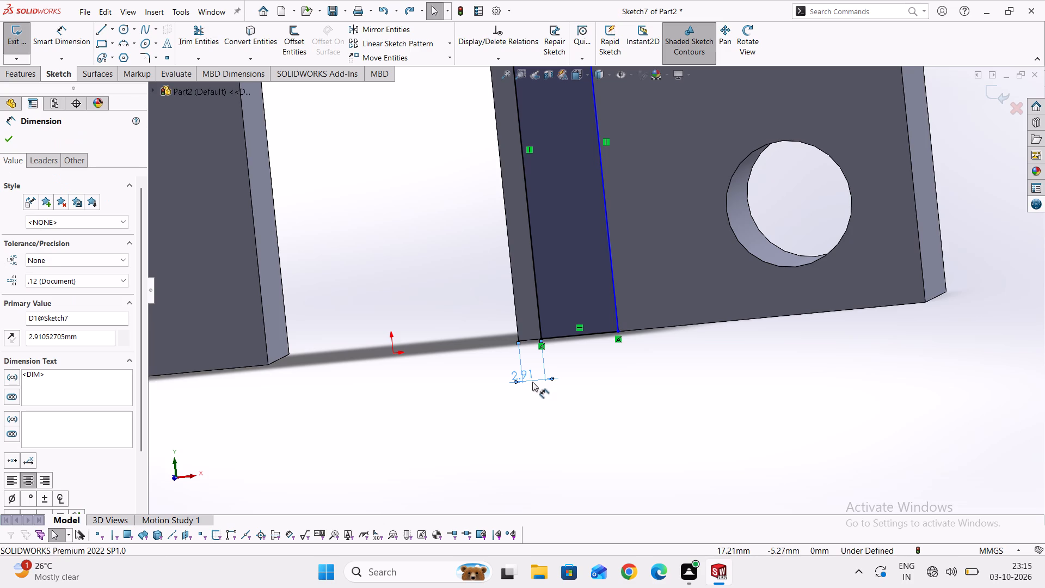
double_click(532, 381)
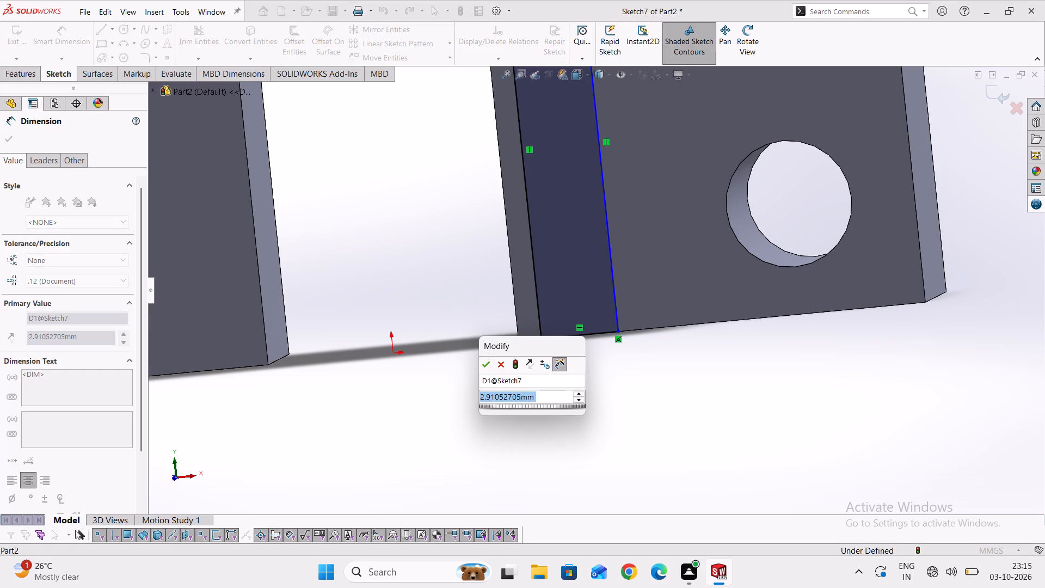
key("4")
key("Return")
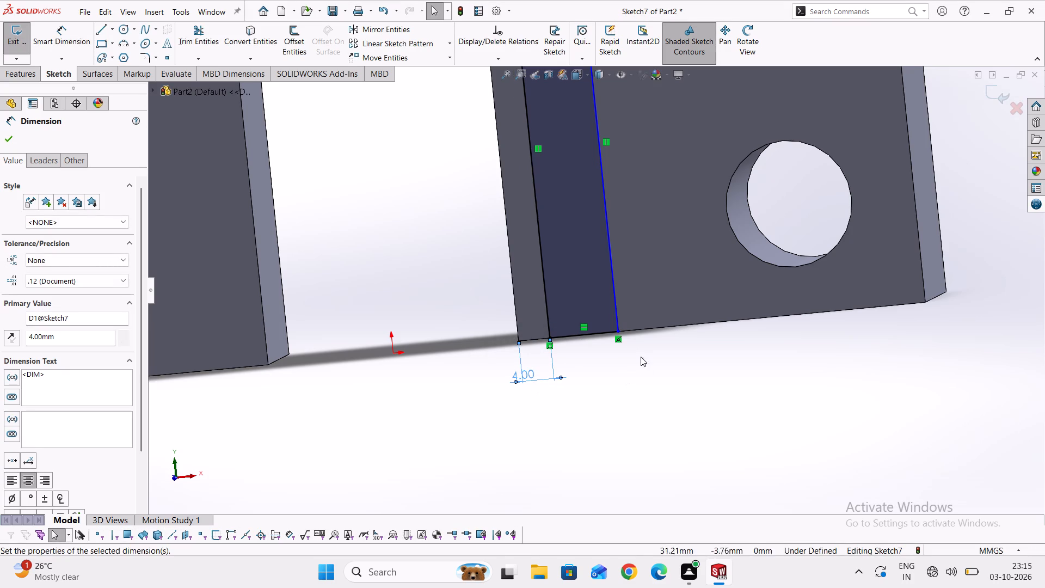
Dimension the rectangle's bottom line as 18 mm wide.
left_click(588, 334)
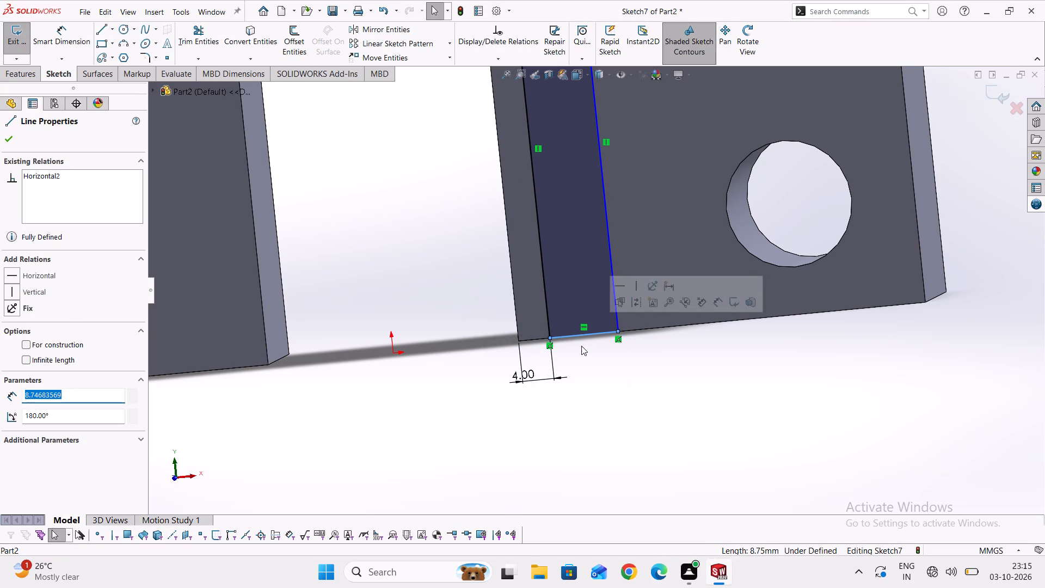
left_click(73, 28)
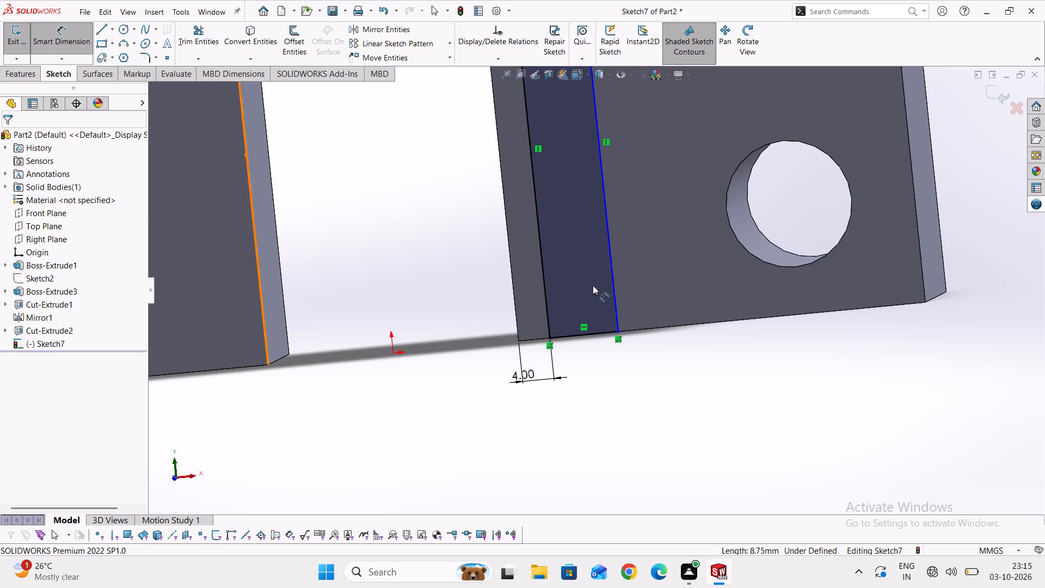
left_click(585, 334)
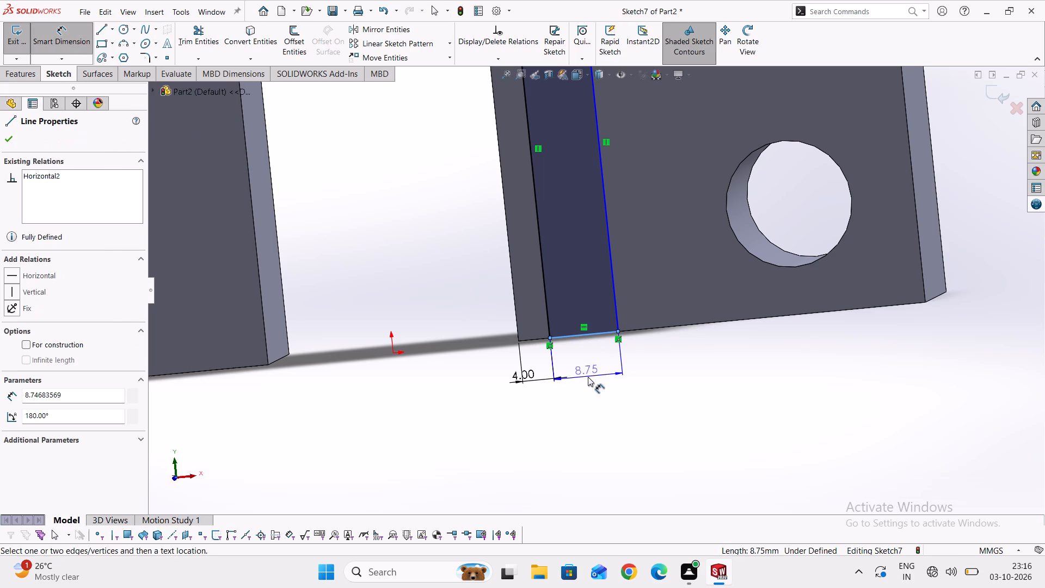
left_click(588, 377)
type("18")
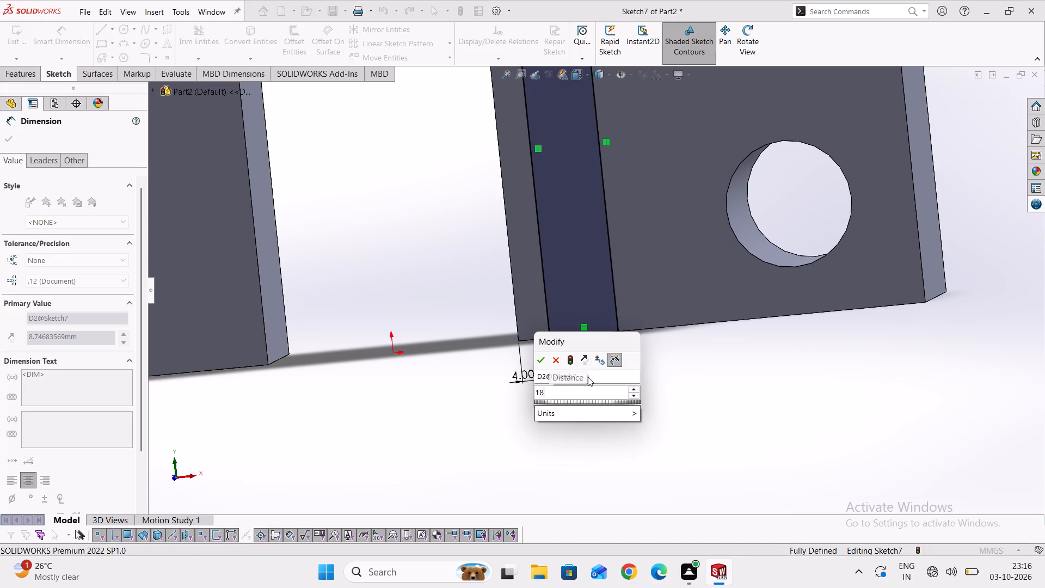
key("Return")
Sketch a vertical centerline about 84 mm long passing through the origin, midway between the two blocks.
scroll(591, 376, "down", 2)
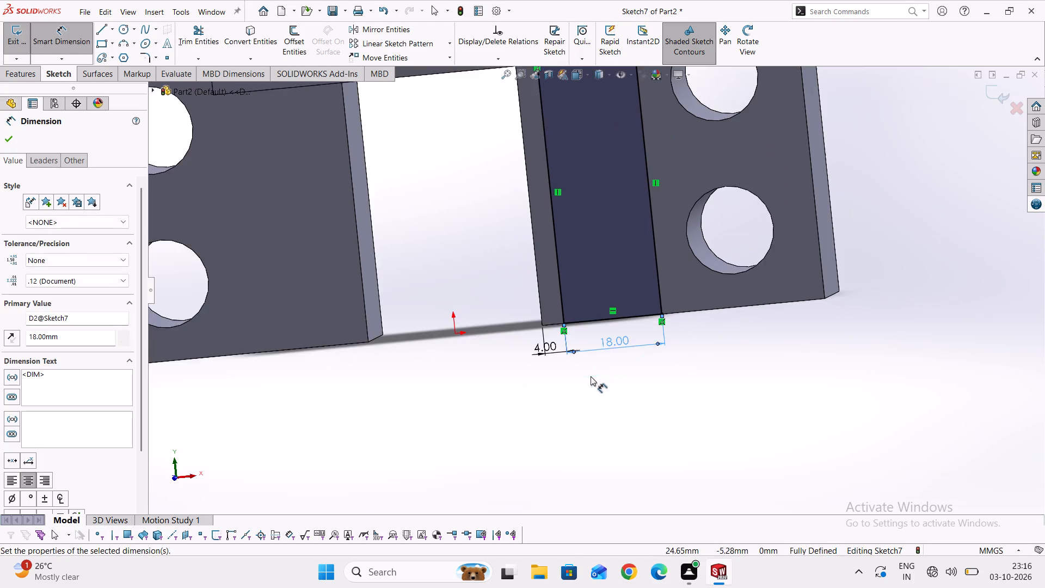
scroll(591, 376, "down", 3)
middle_click_drag(534, 399, 547, 400)
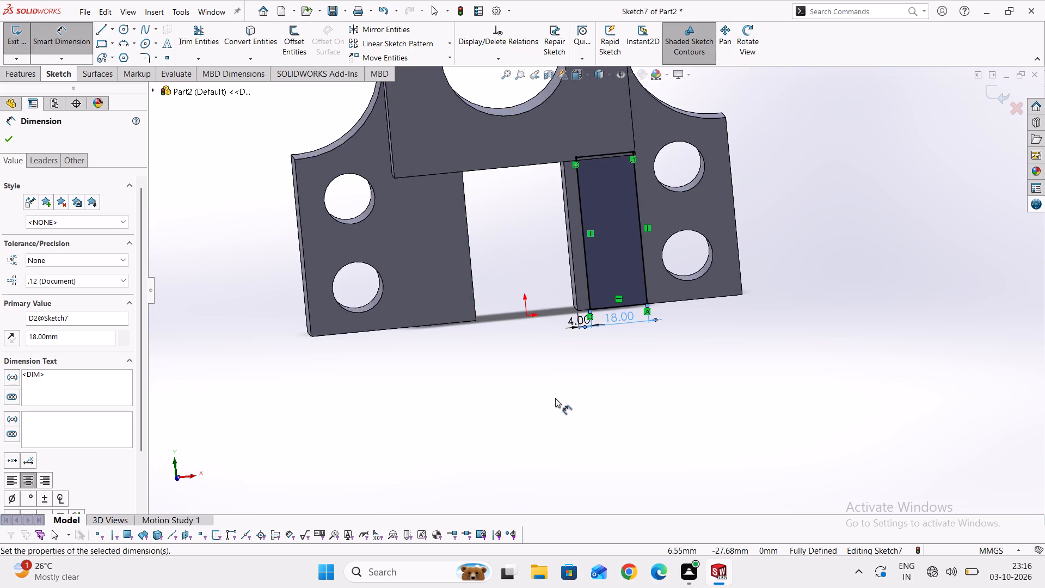
scroll(555, 395, "down", 1)
left_click(114, 32)
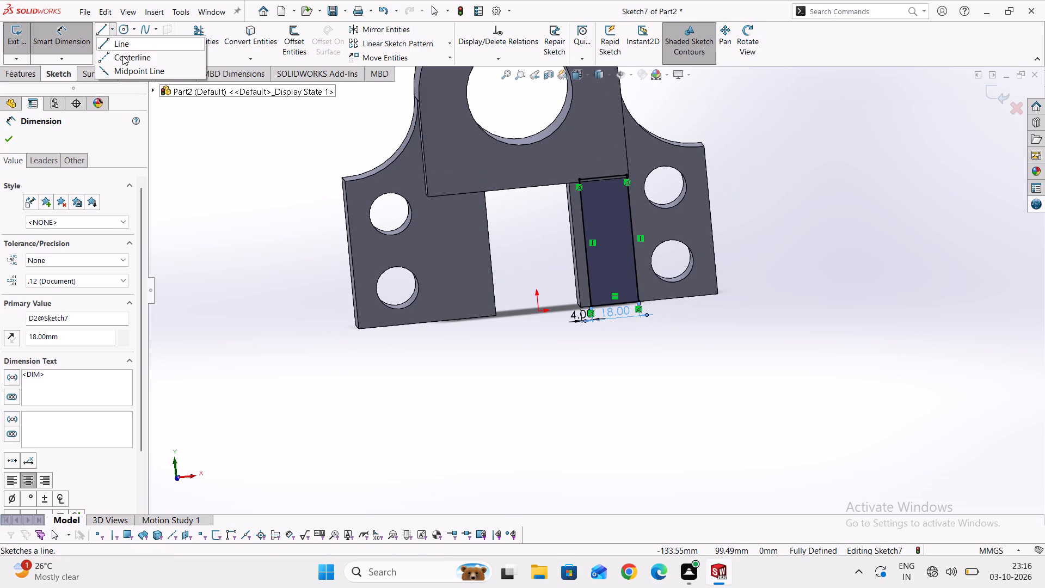
left_click(125, 57)
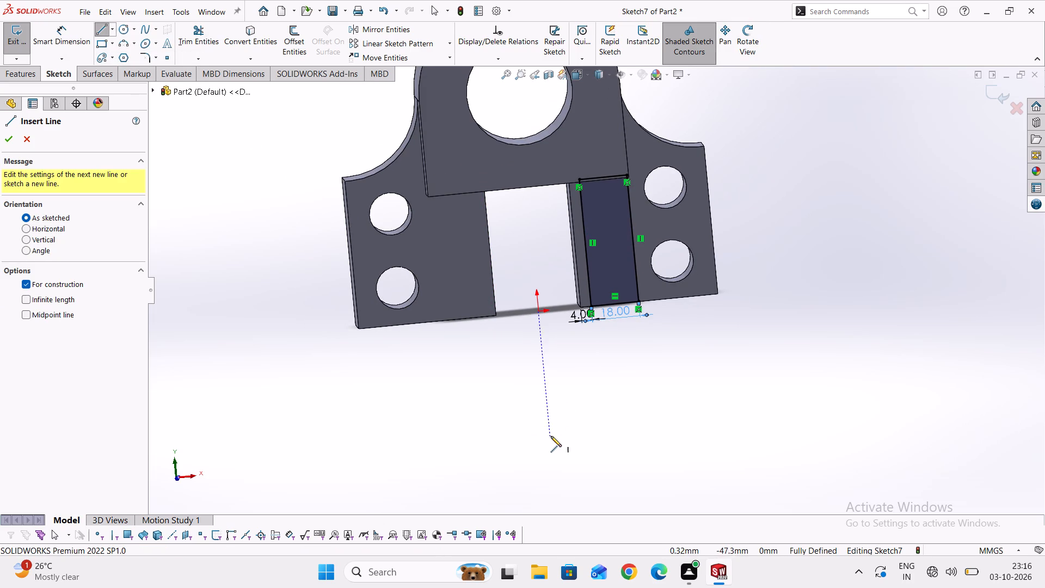
left_click(551, 431)
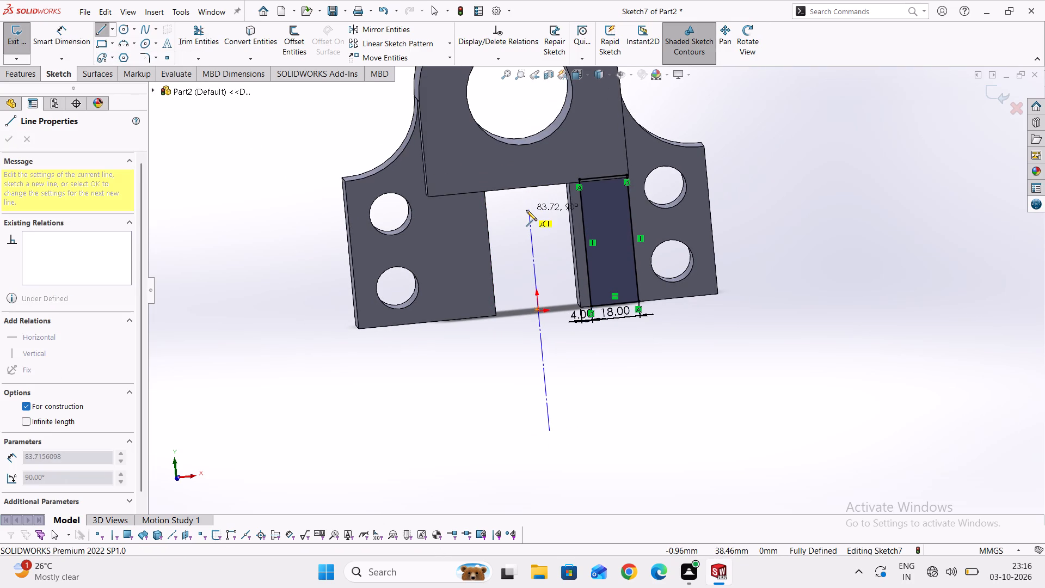
left_click(526, 210)
key("Escape")
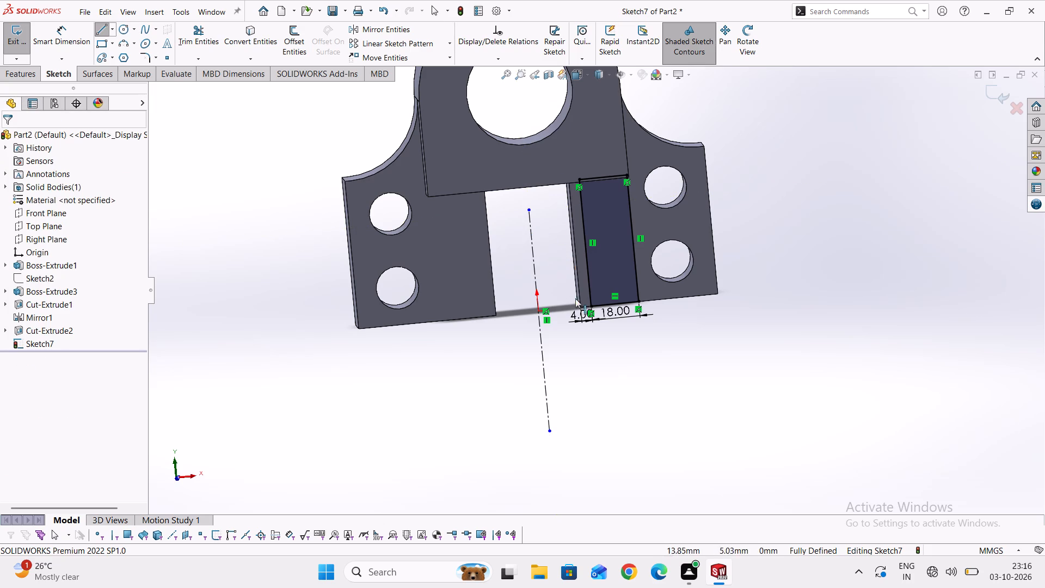
Mirror the rectangle's four lines about the vertical centerline onto the opposite block, keeping the original.
left_click(383, 34)
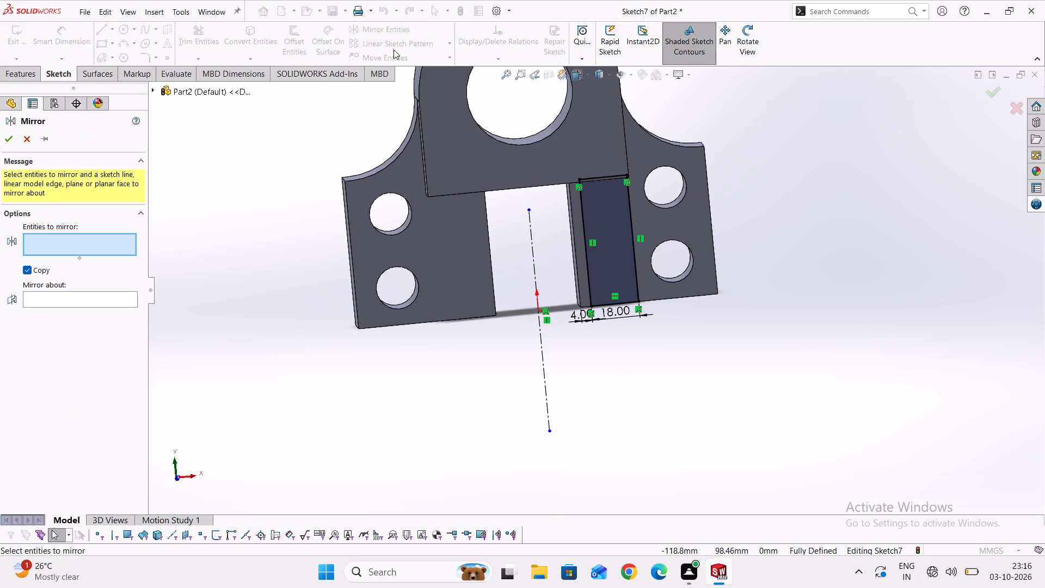
left_click(619, 252)
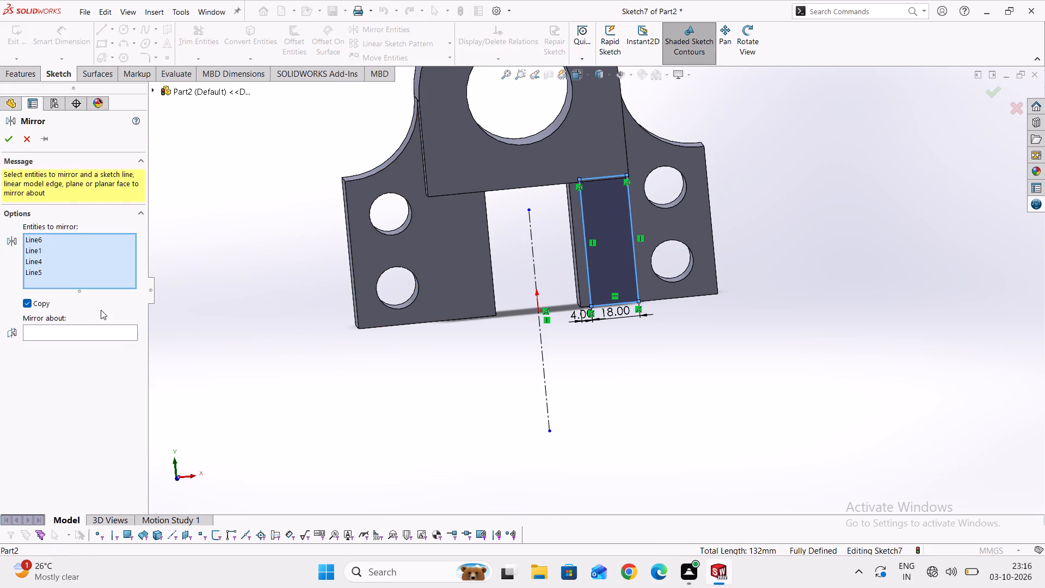
left_click(104, 332)
left_click(532, 264)
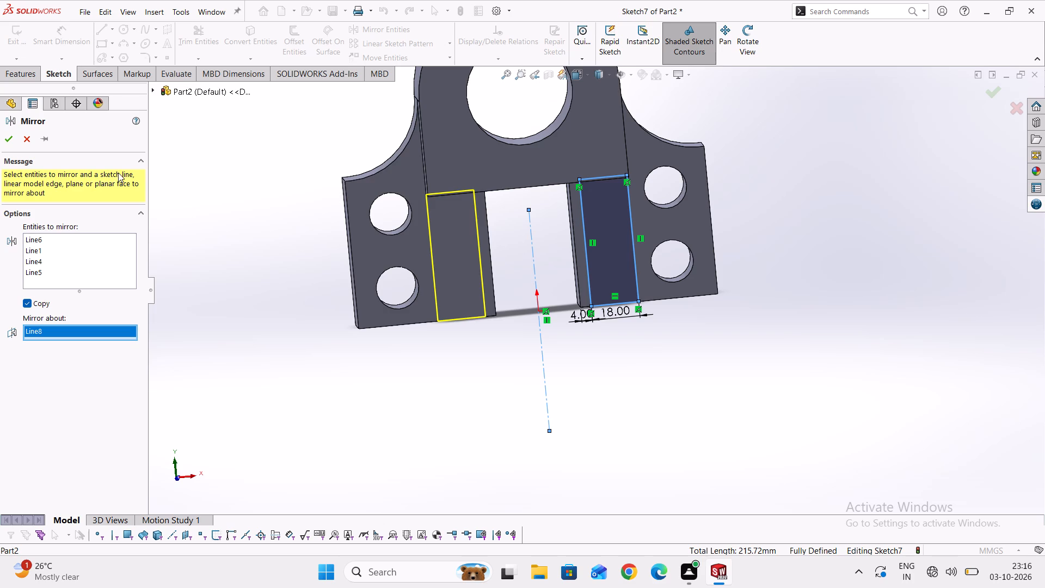
left_click(11, 138)
Extrude both rectangles as a blind boss 60 mm forward from the front faces of the blocks, with the result merged.
scroll(432, 341, "down", 2)
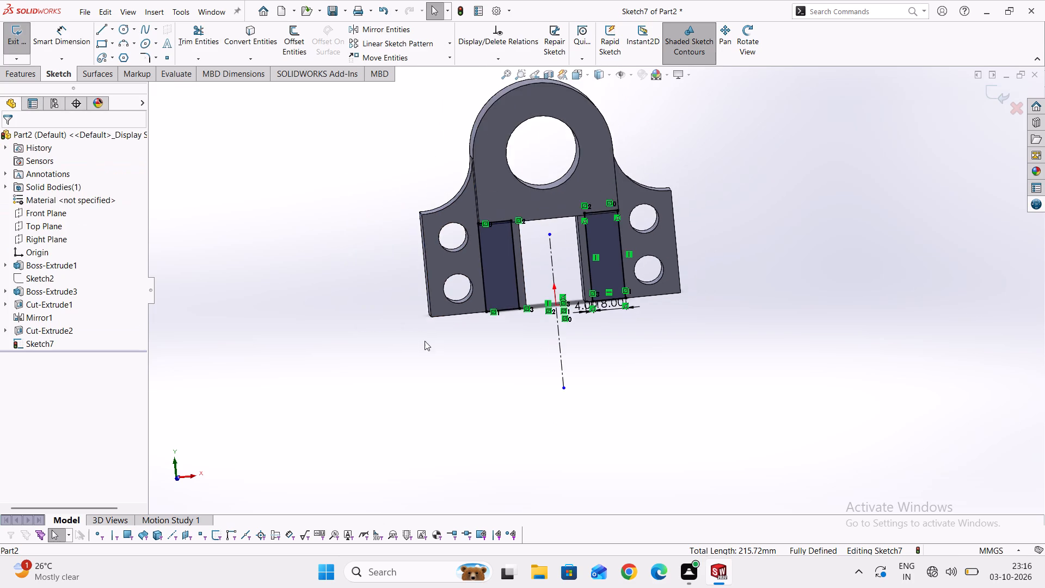
middle_click_drag(410, 337, 482, 304)
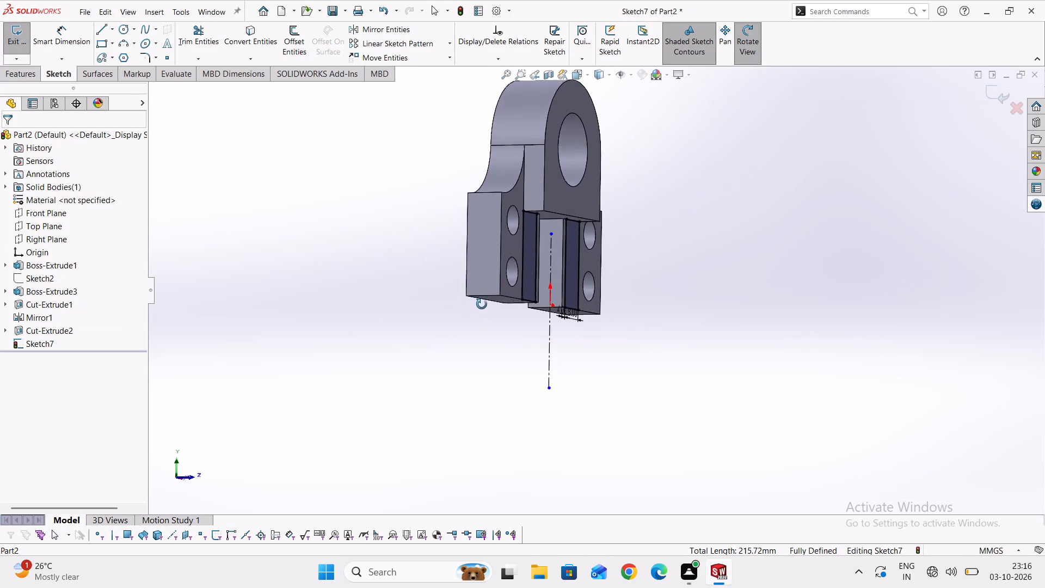
middle_click_drag(482, 304, 410, 300)
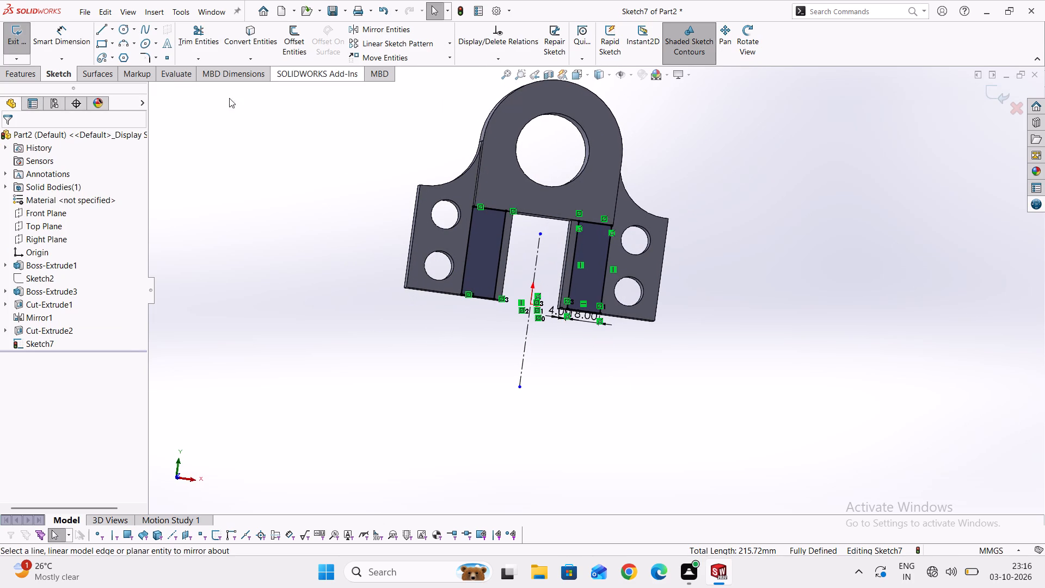
left_click(23, 78)
left_click(27, 44)
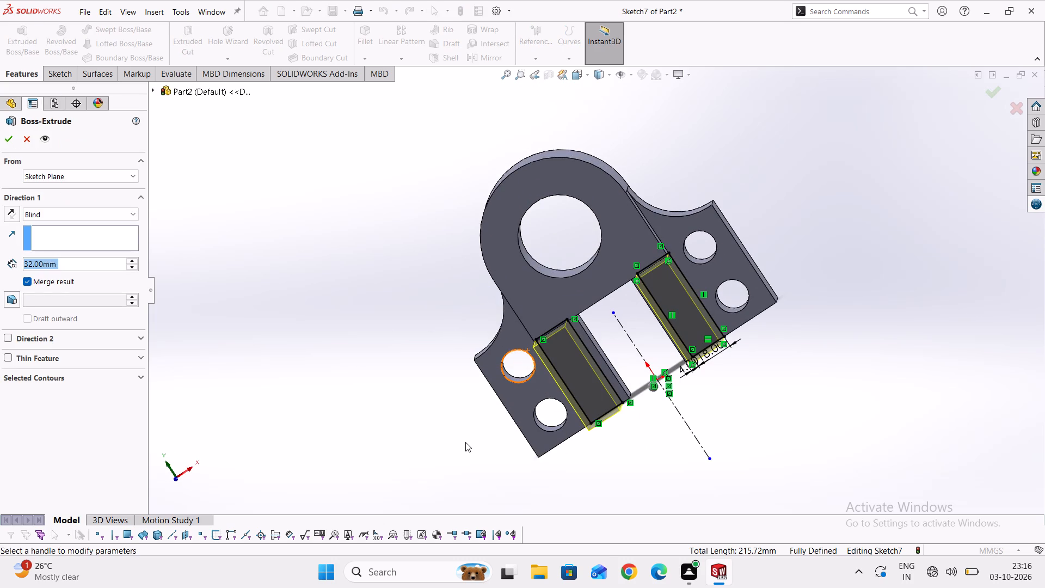
middle_click_drag(464, 441, 539, 335)
scroll(599, 406, "up", 1)
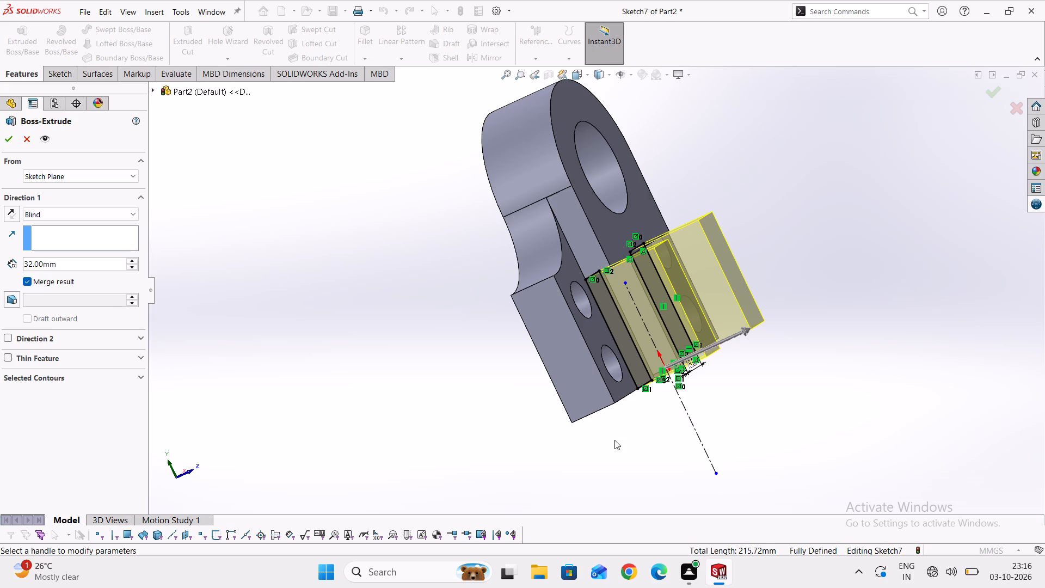
double_click(78, 265)
type("60")
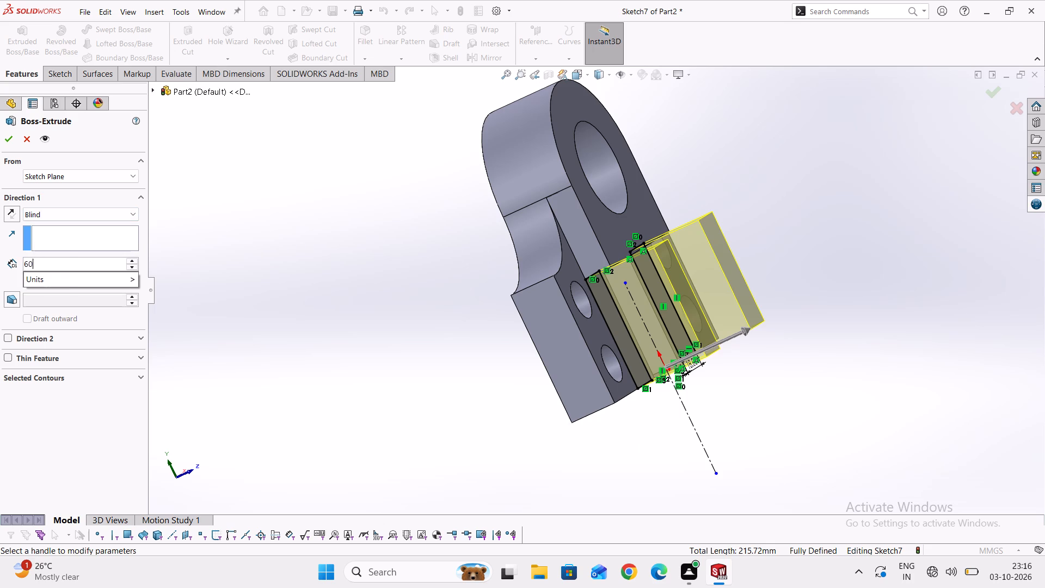
key("Return")
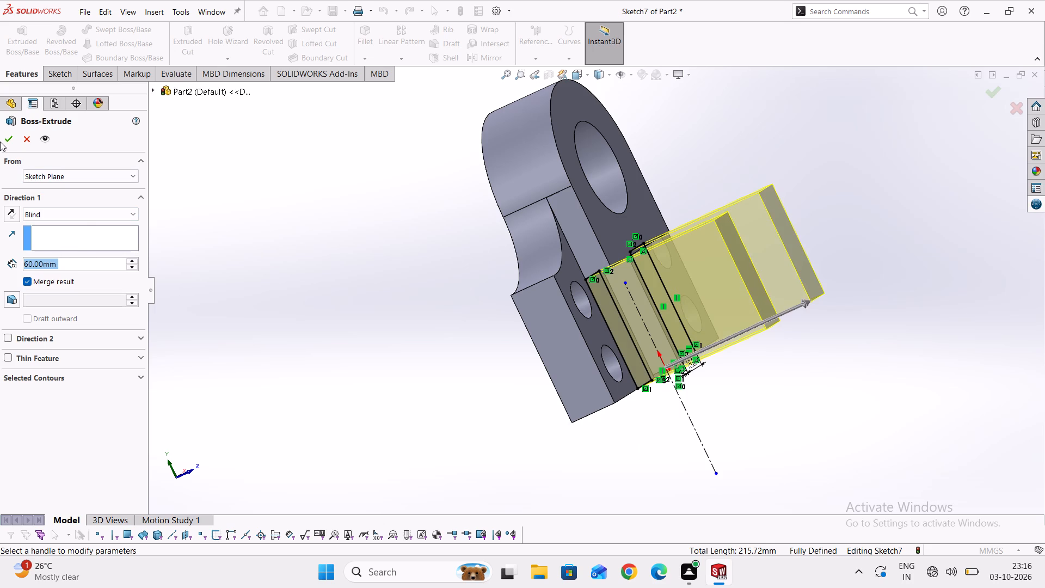
left_click(9, 142)
On the projecting arm's outer side face, sketch a circle of about 8.3 mm radius centred on the arm's front vertical edge.
scroll(266, 294, "down", 6)
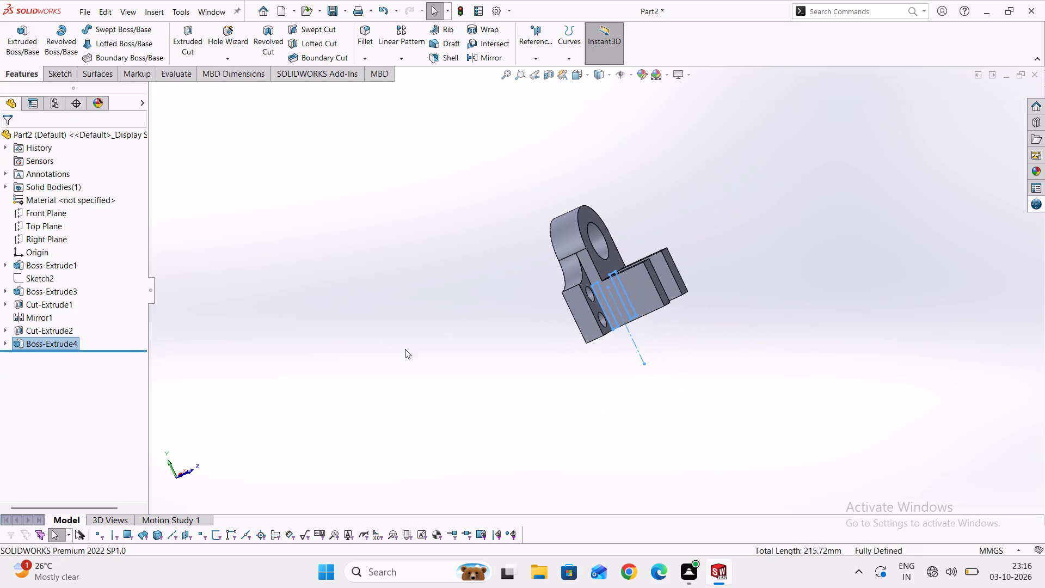
middle_click_drag(475, 368, 373, 362)
middle_click_drag(624, 382, 630, 432)
middle_click_drag(641, 374, 656, 434)
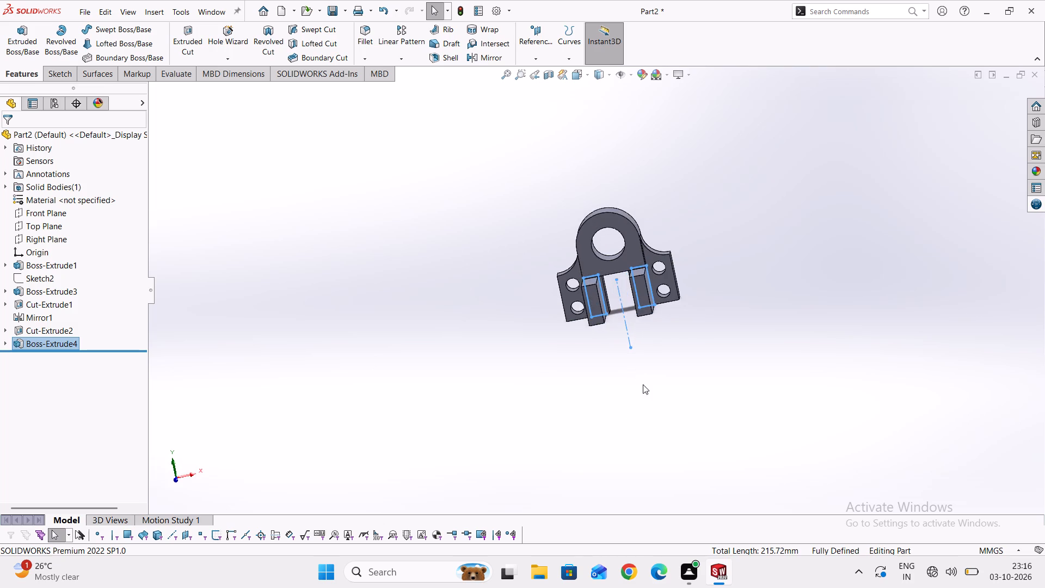
middle_click_drag(647, 390, 653, 425)
scroll(654, 397, "down", 1)
middle_click_drag(589, 369, 645, 354)
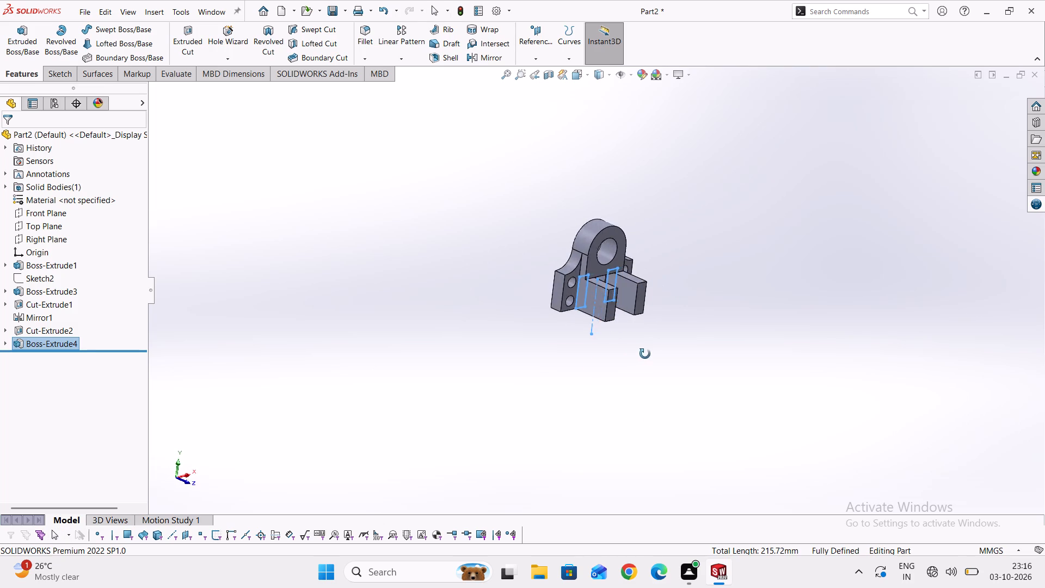
middle_click_drag(645, 354, 691, 341)
right_click(592, 289)
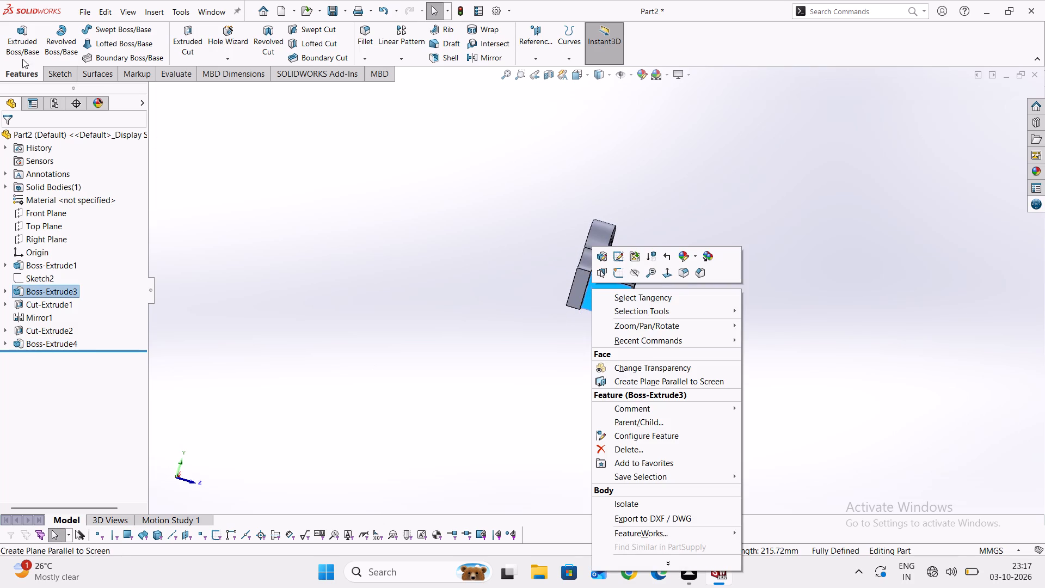
left_click(57, 78)
left_click(21, 38)
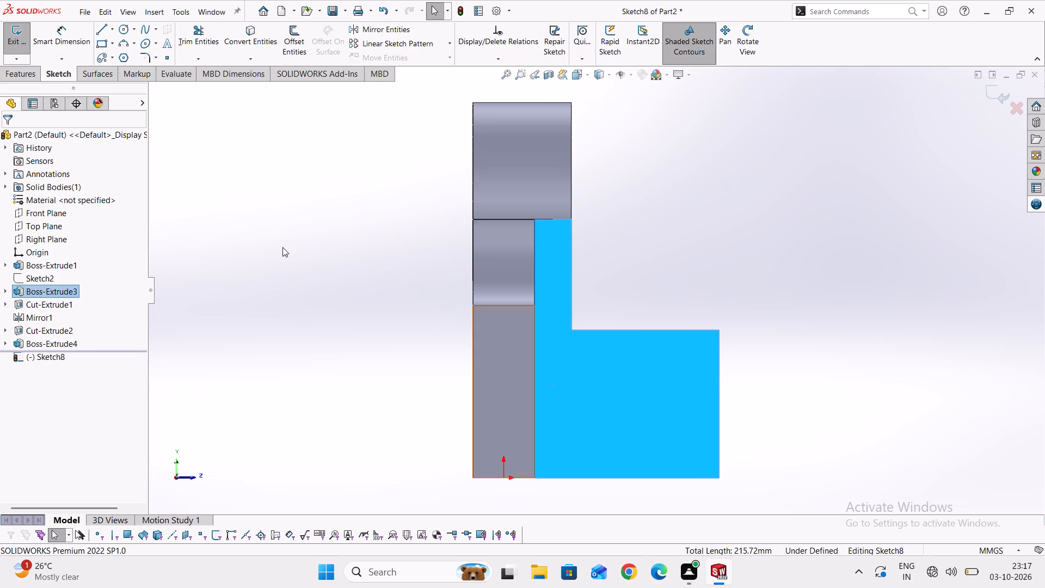
left_click(124, 33)
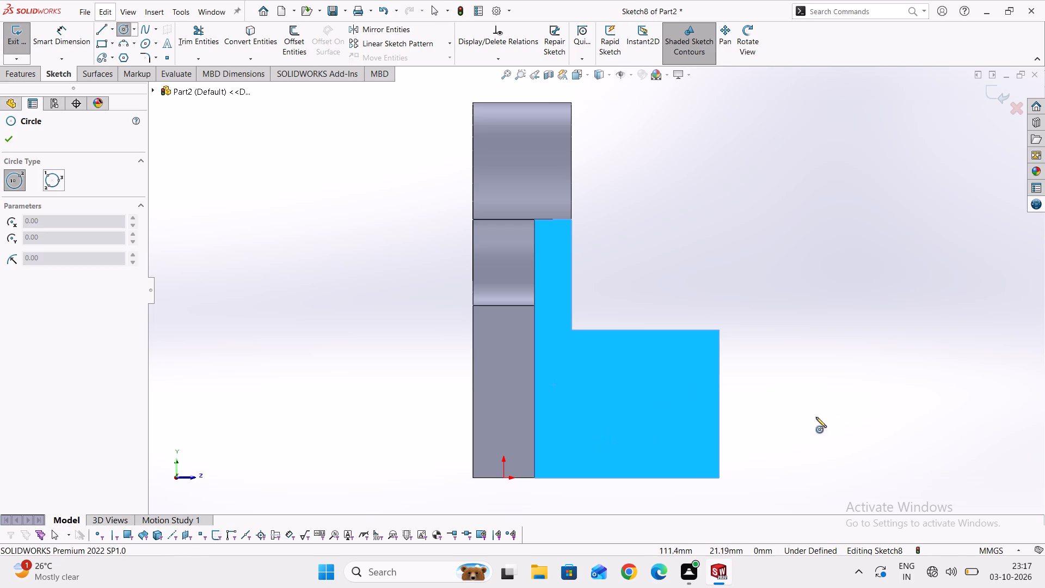
left_click(717, 437)
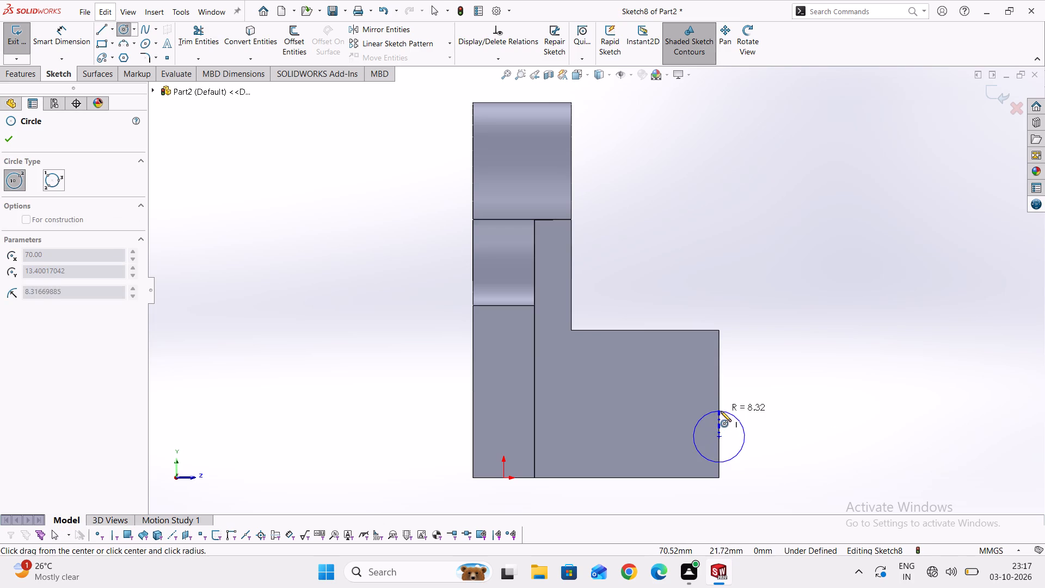
left_click(721, 411)
Dimension the circle's centre 16 mm above the arm's lower front corner.
left_click(52, 30)
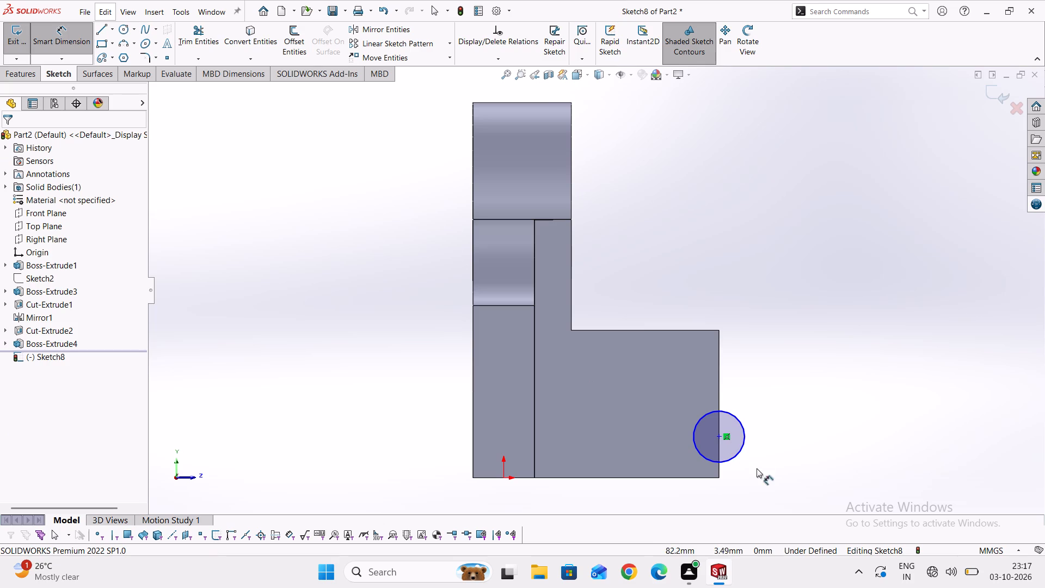
left_click(719, 434)
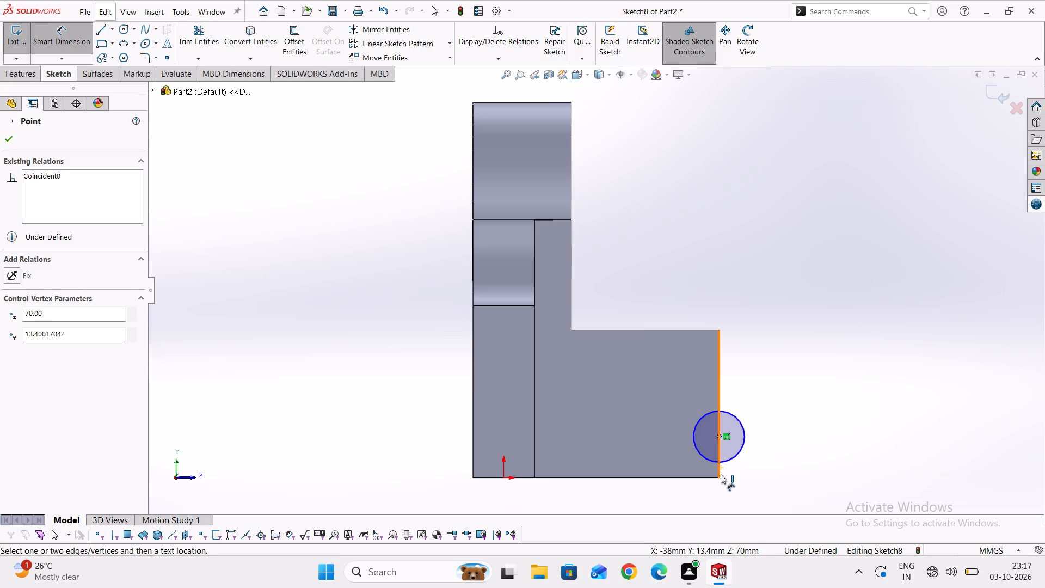
left_click(720, 477)
left_click(803, 457)
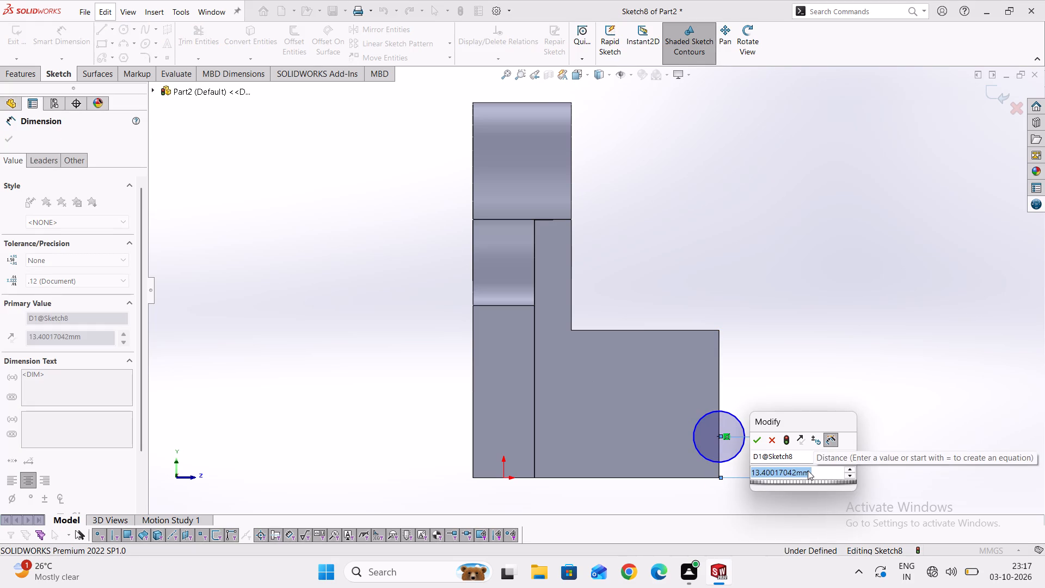
type("16")
key("Return")
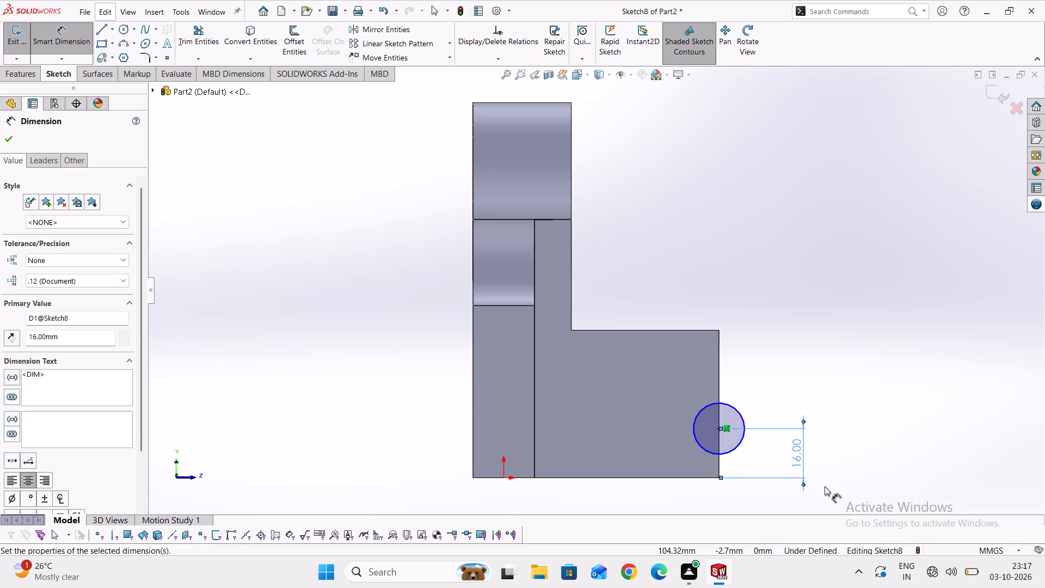
Dimension the circle's diameter as 16 mm.
left_click(723, 404)
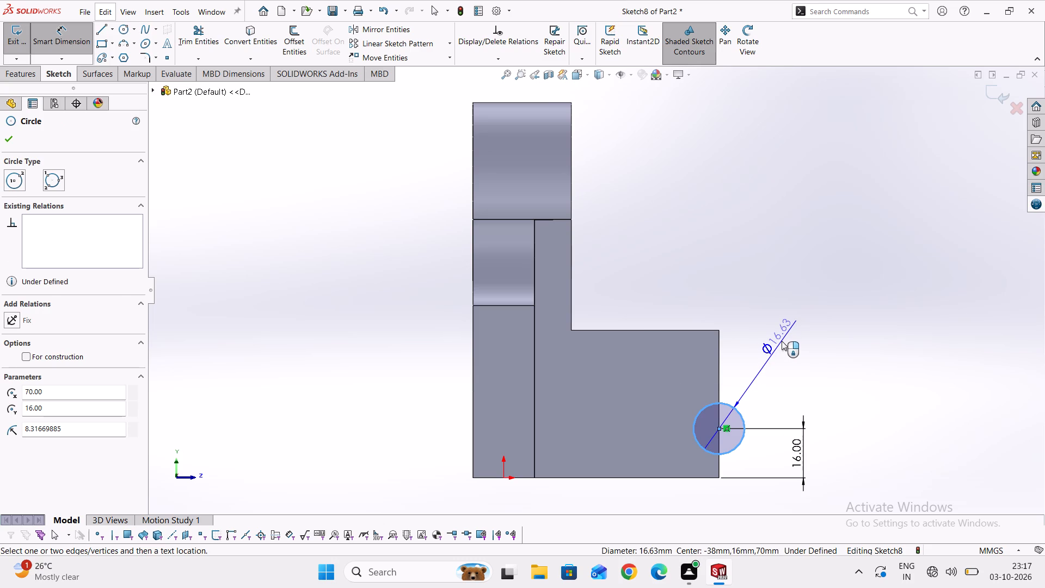
left_click(782, 341)
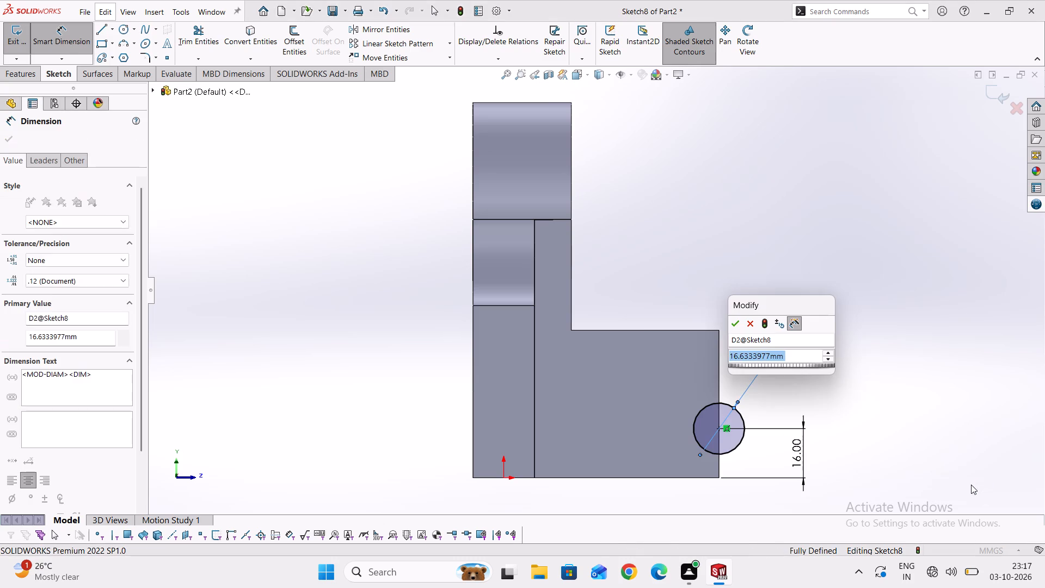
type("16")
key("Return")
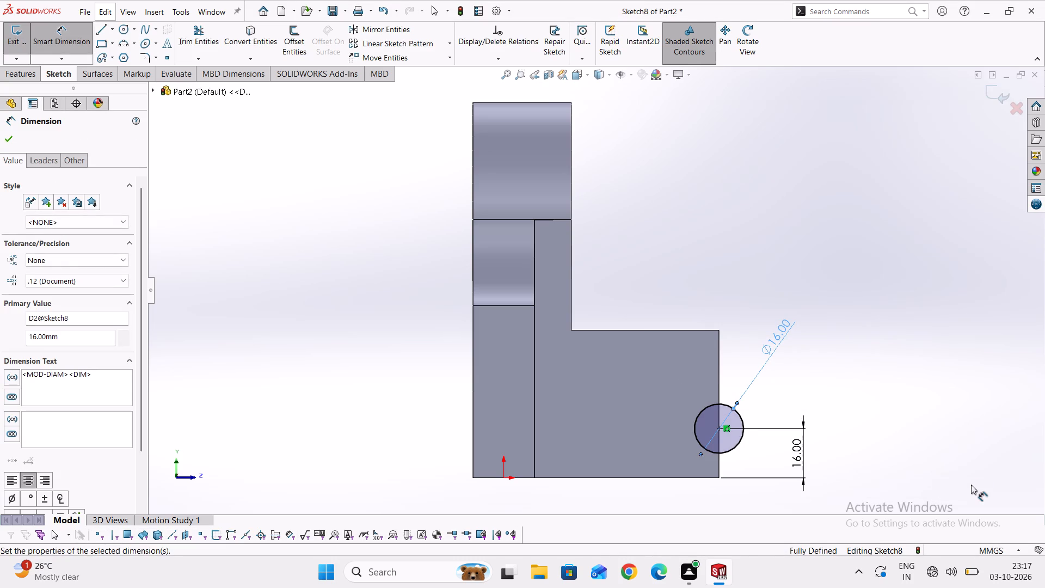
Sketch a second circle of about 18.8 mm radius, concentric with the 16 mm circle on the arm's side face.
left_click(117, 33)
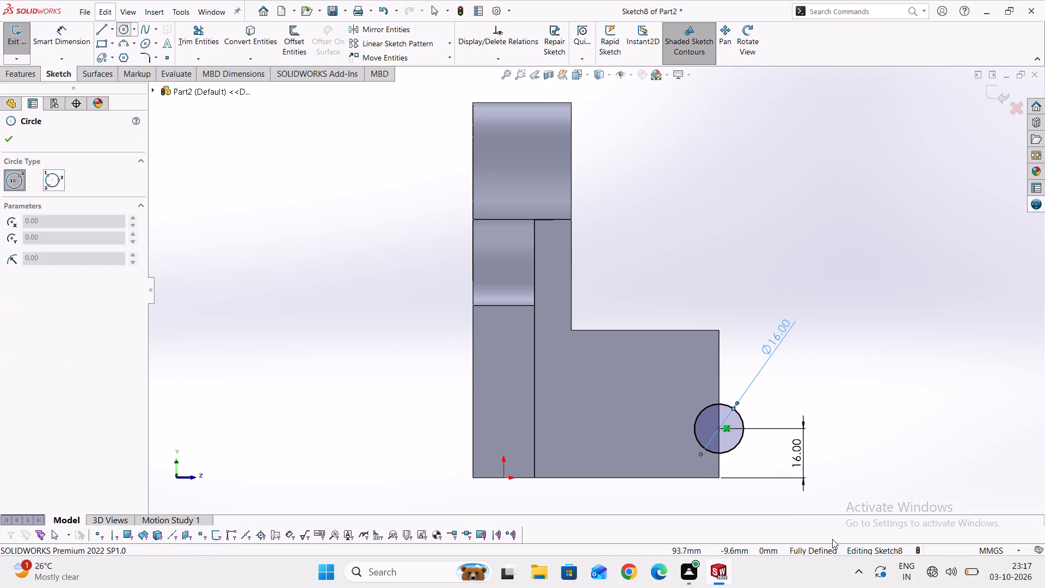
left_click(718, 428)
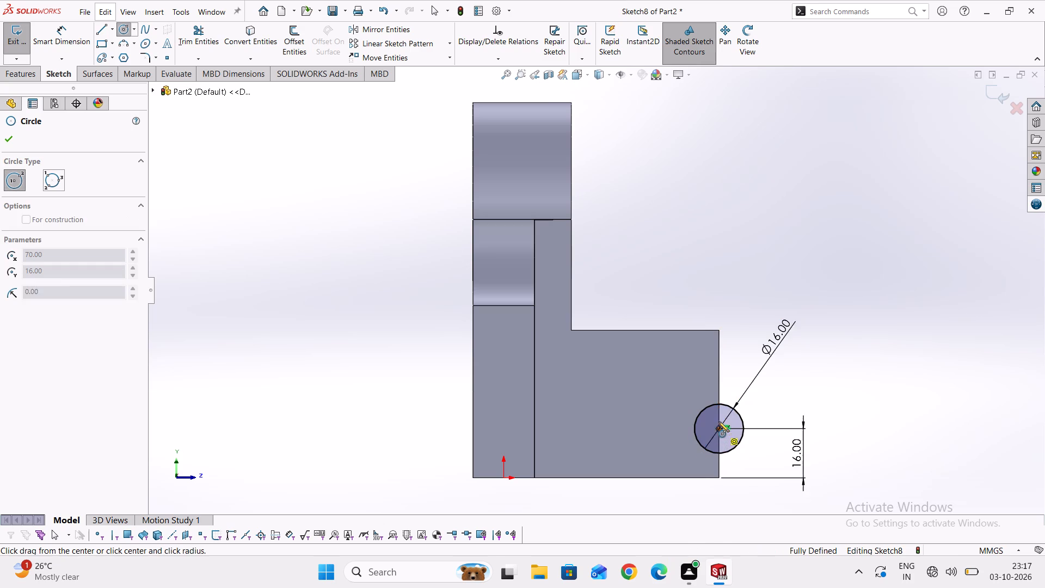
left_click(743, 376)
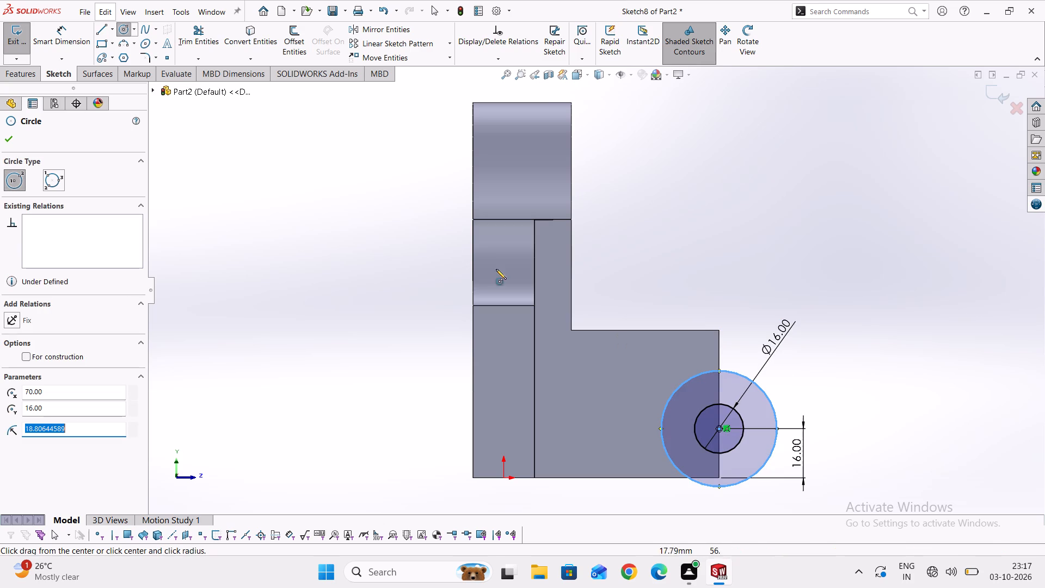
Dimension the outer concentric circle's diameter as 32 mm.
left_click(59, 38)
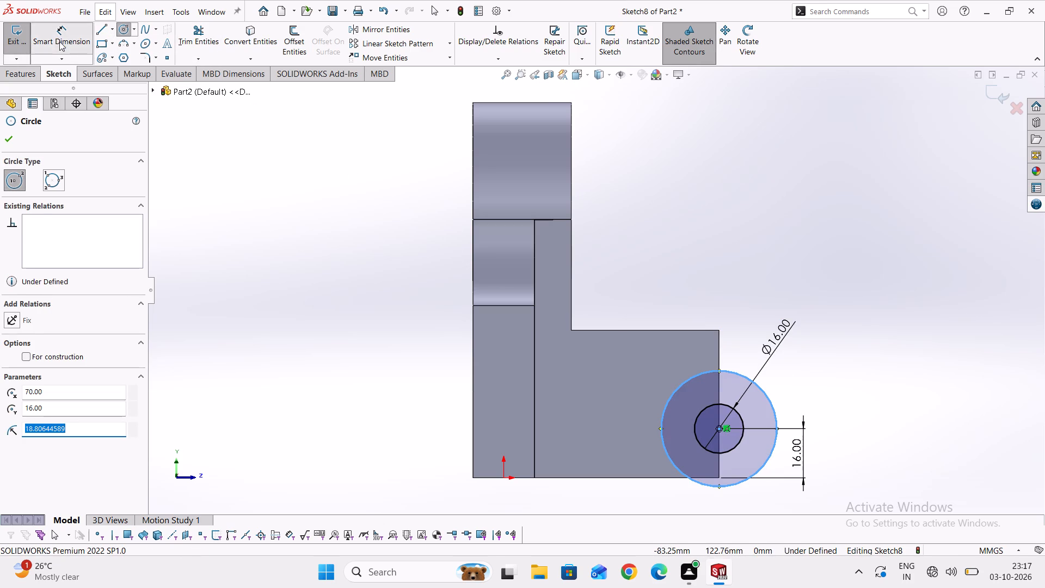
left_click(743, 376)
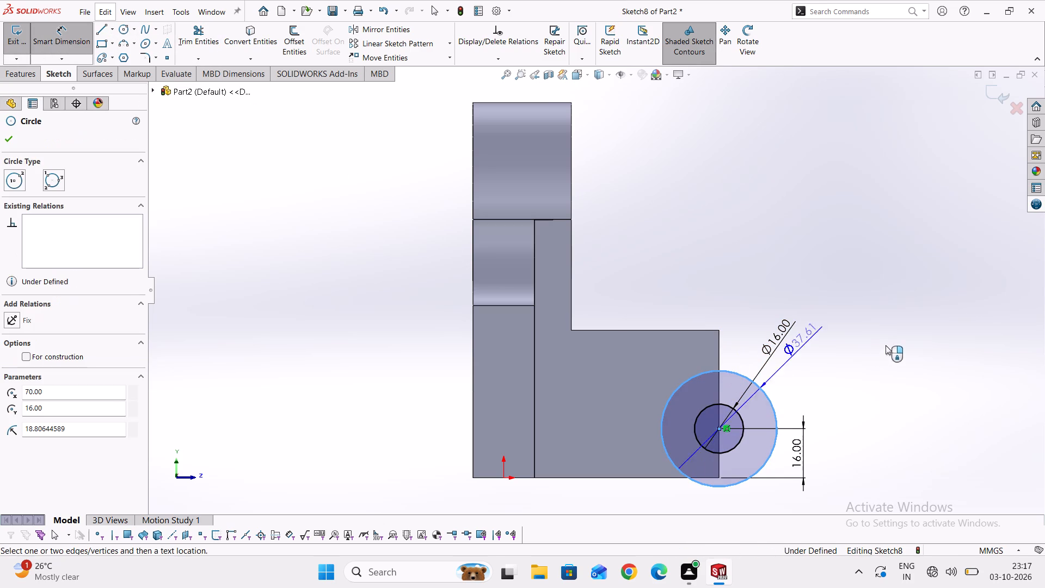
left_click(898, 337)
type("32")
key("Return")
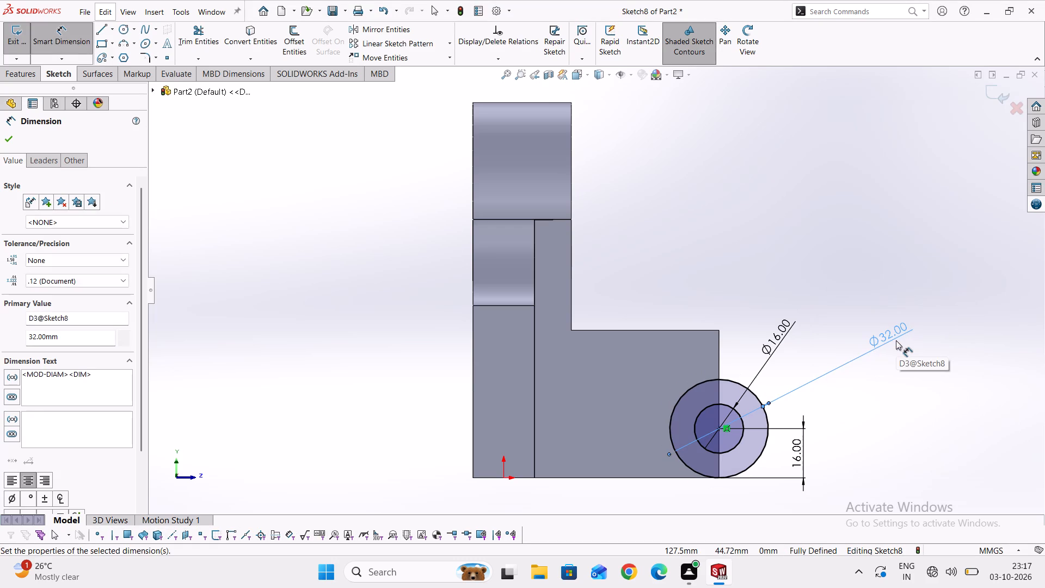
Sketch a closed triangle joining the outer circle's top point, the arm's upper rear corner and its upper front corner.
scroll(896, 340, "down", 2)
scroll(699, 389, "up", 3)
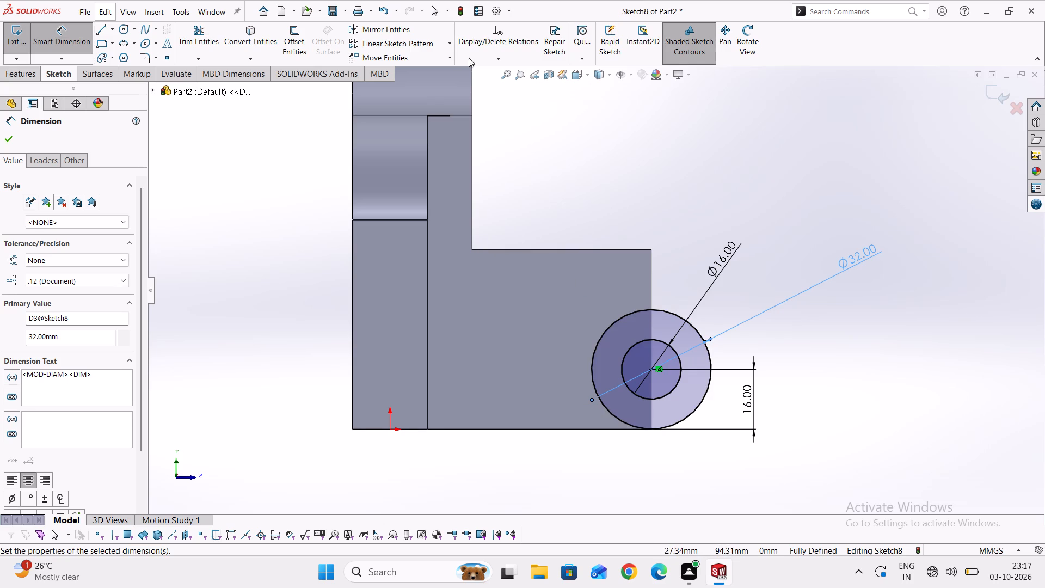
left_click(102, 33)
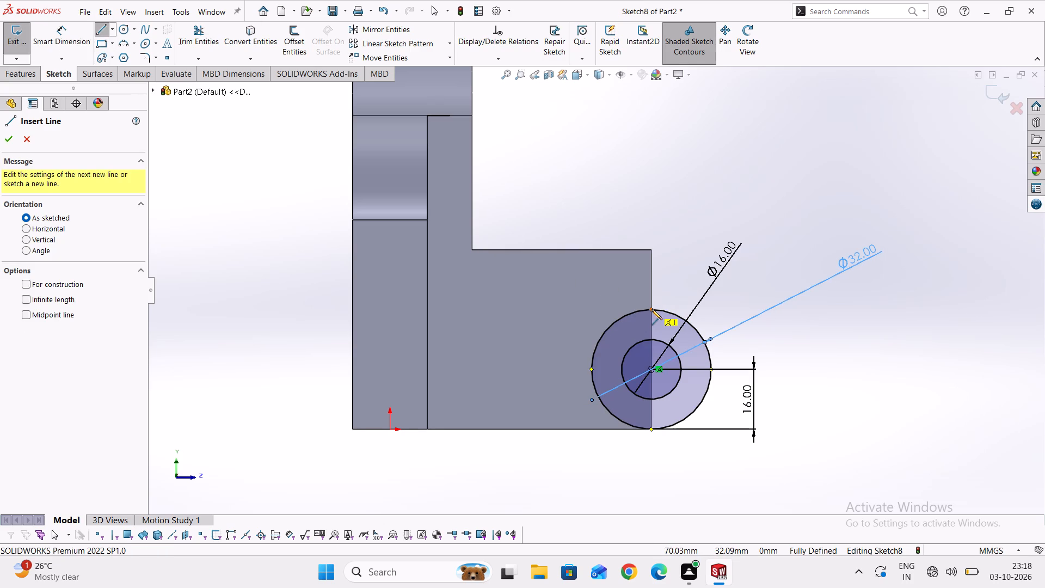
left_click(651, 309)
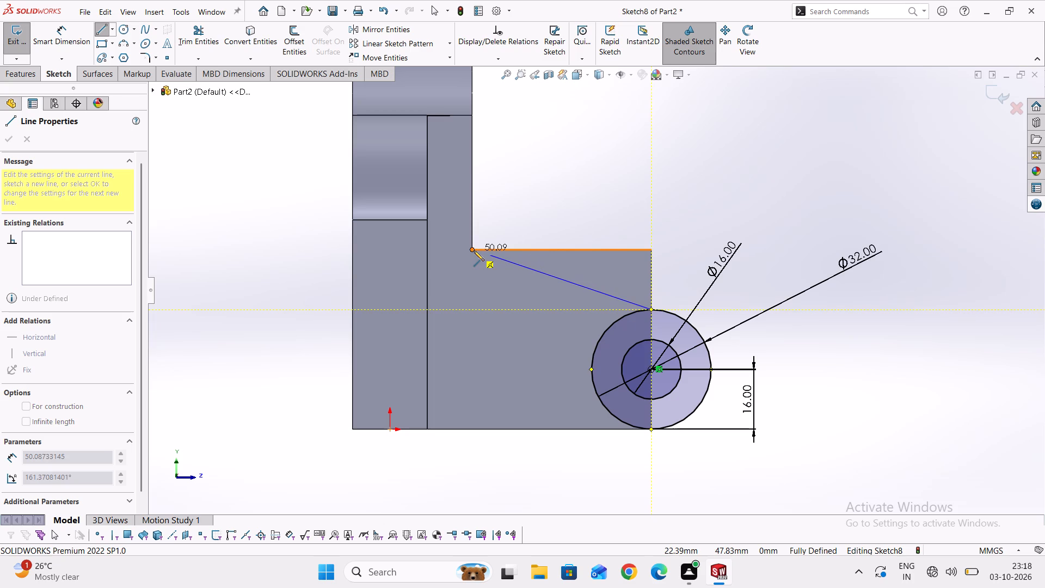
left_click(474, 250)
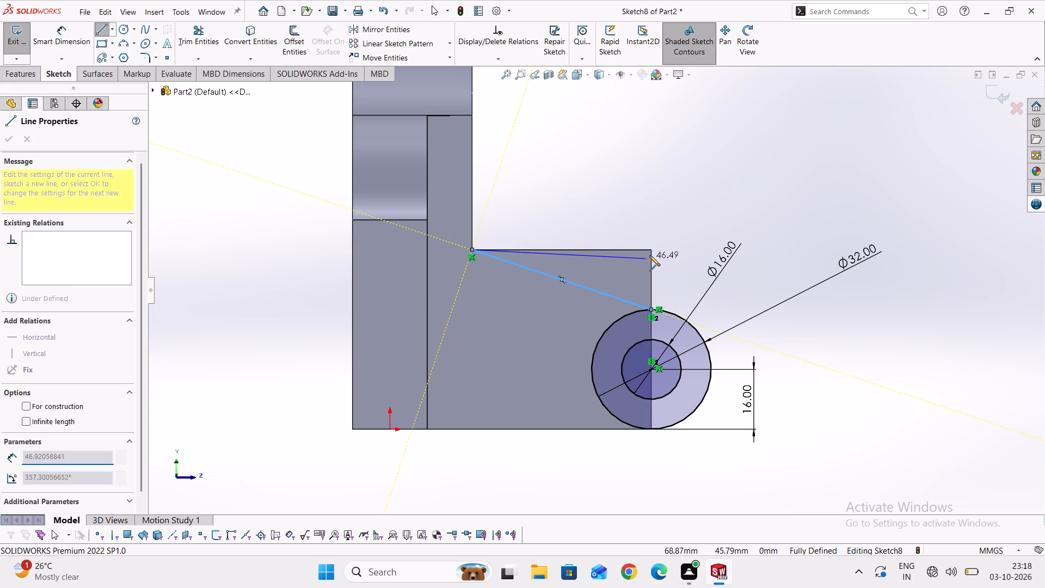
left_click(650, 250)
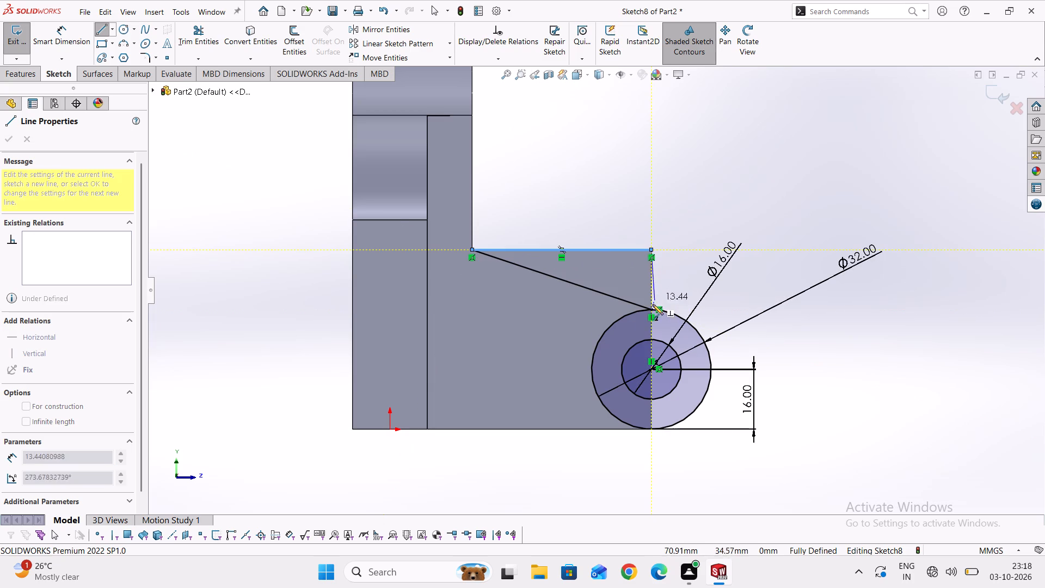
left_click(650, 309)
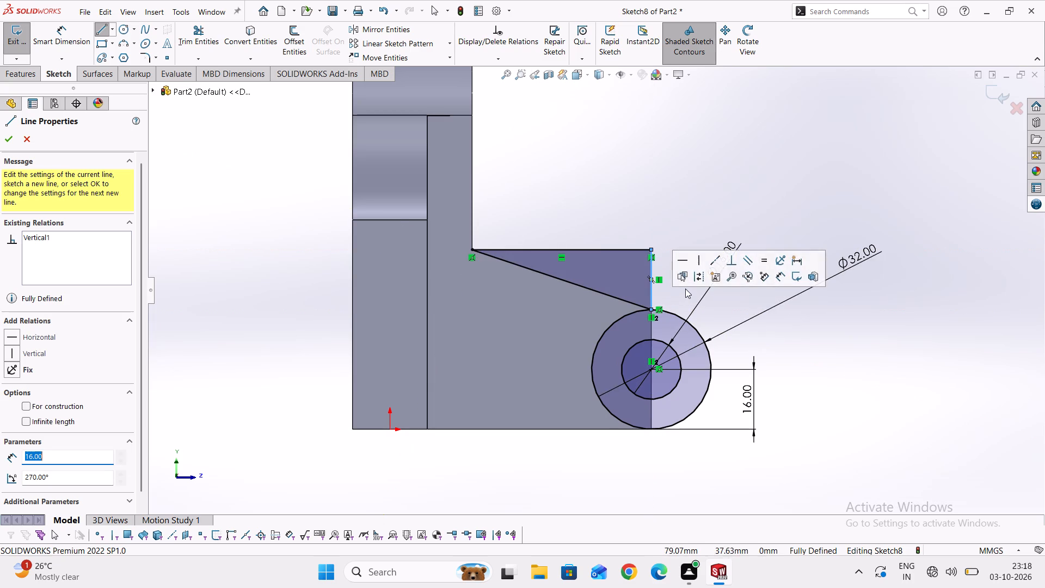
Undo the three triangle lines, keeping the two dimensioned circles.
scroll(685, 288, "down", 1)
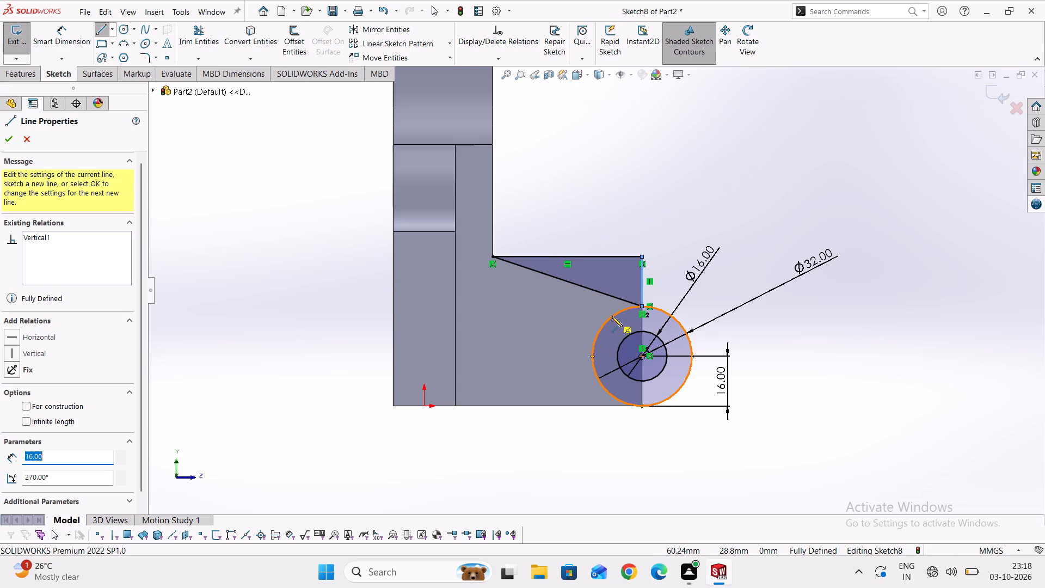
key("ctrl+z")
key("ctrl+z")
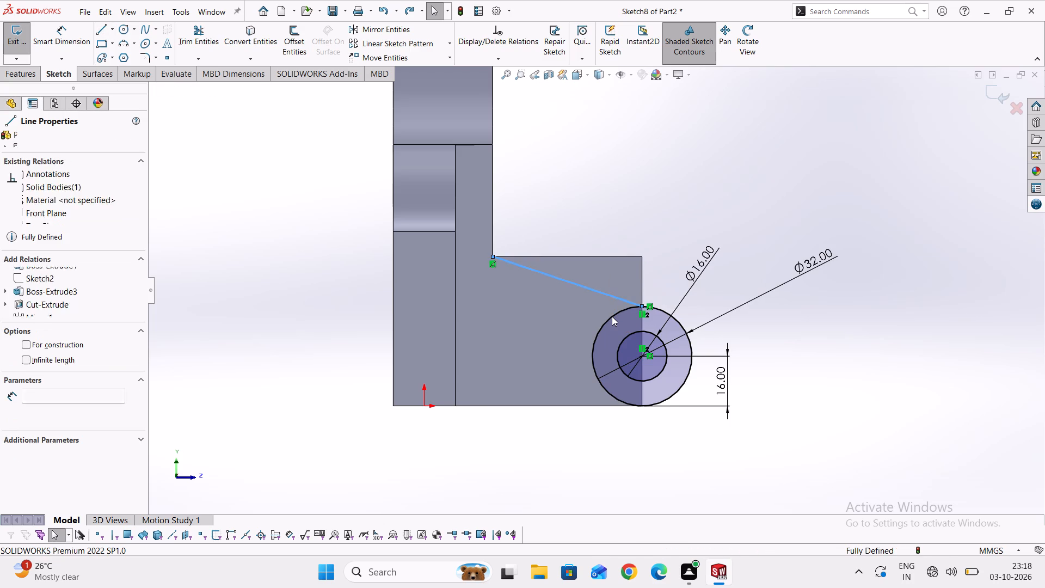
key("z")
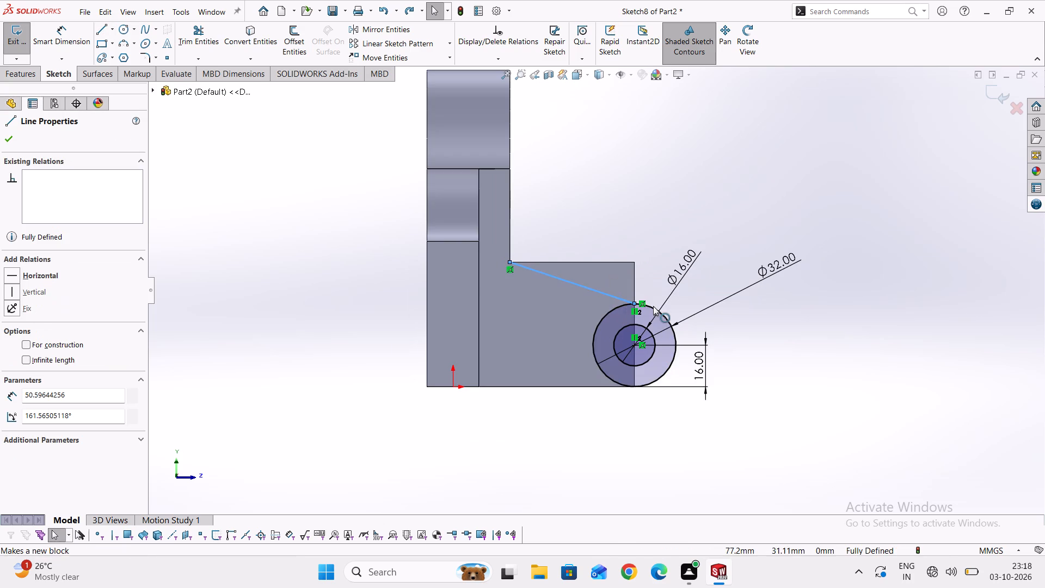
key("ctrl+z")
Draw a vertical centerline along the arm's front edge, running from below the arm through the circles' centre to above the outer circle.
scroll(646, 372, "down", 2)
scroll(620, 340, "up", 3)
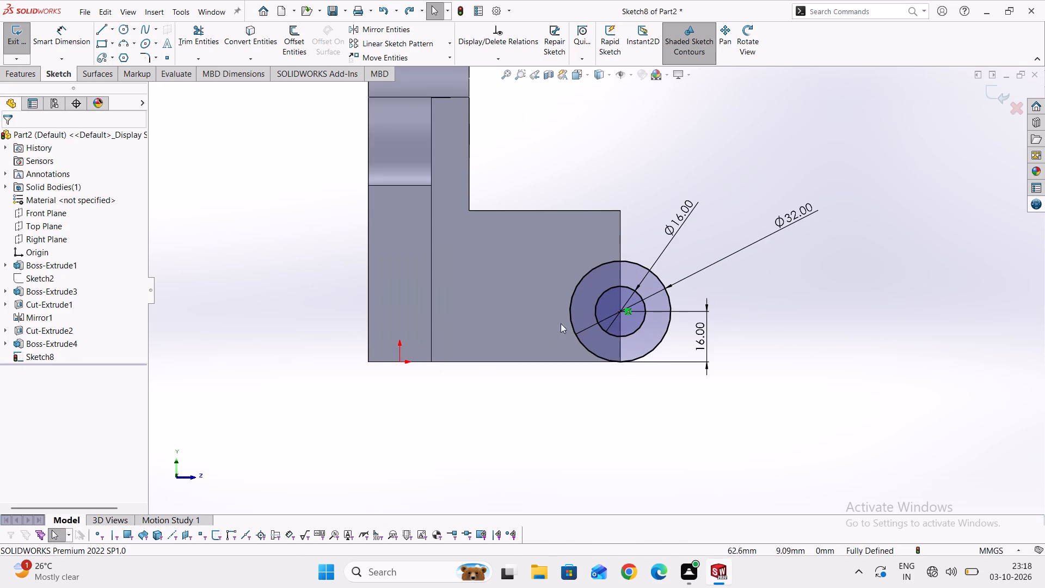
left_click(204, 33)
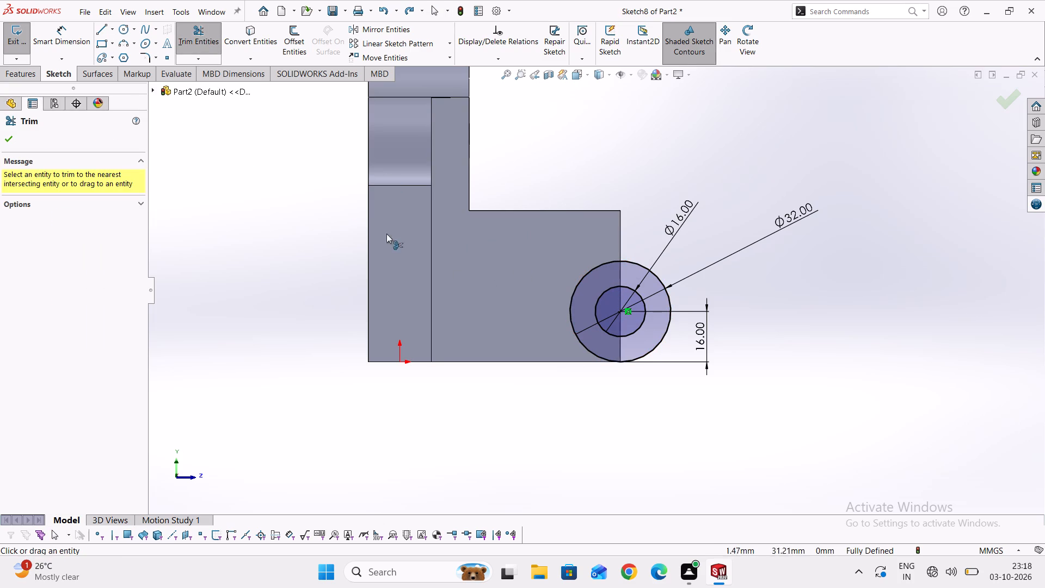
left_click(114, 30)
left_click(115, 59)
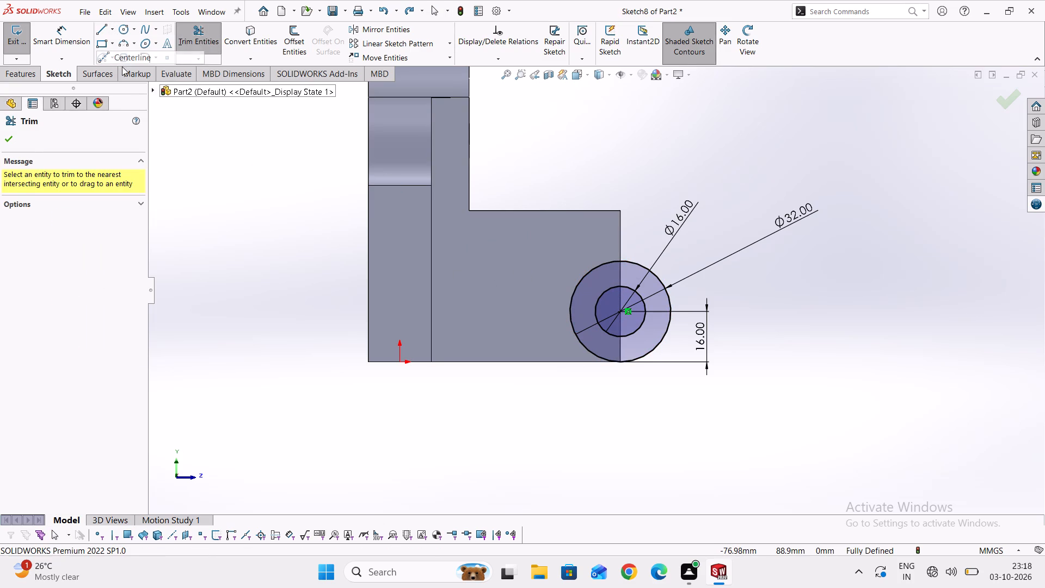
left_click(621, 403)
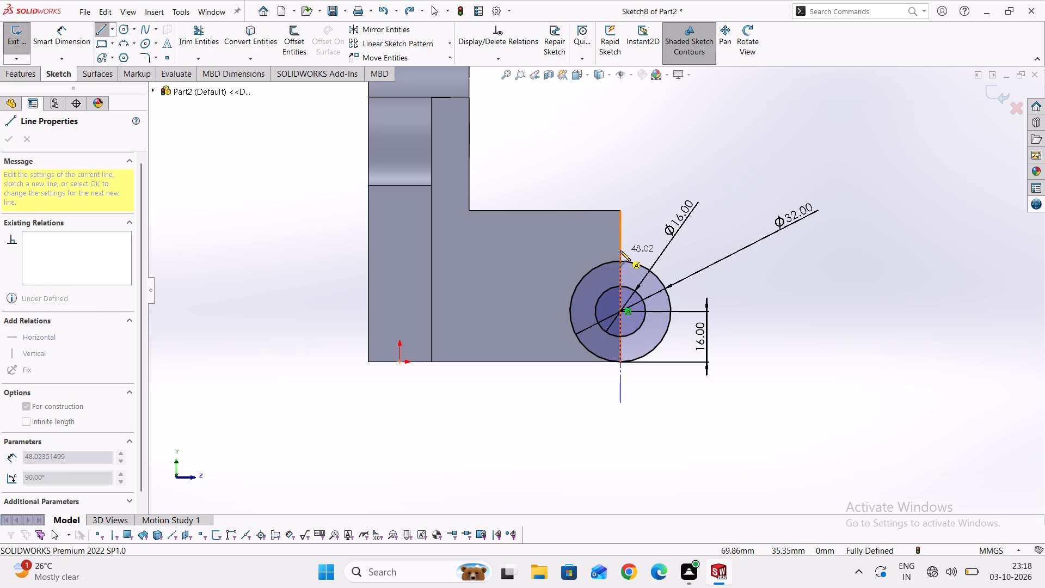
left_click(619, 247)
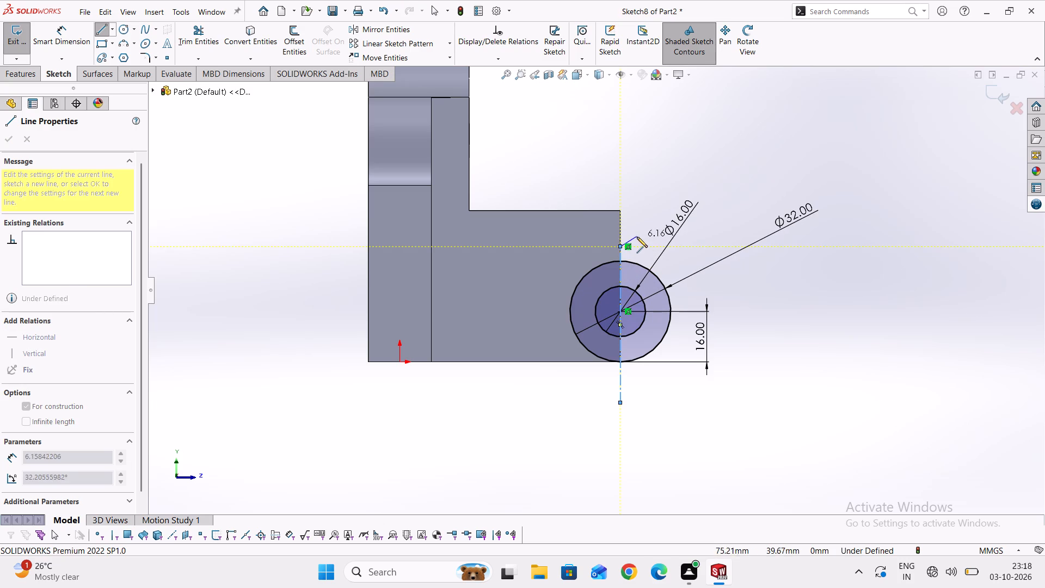
key("Escape")
Trim away the half of the 32 mm circle that overlaps the arm, up to the centerline.
scroll(614, 275, "up", 3)
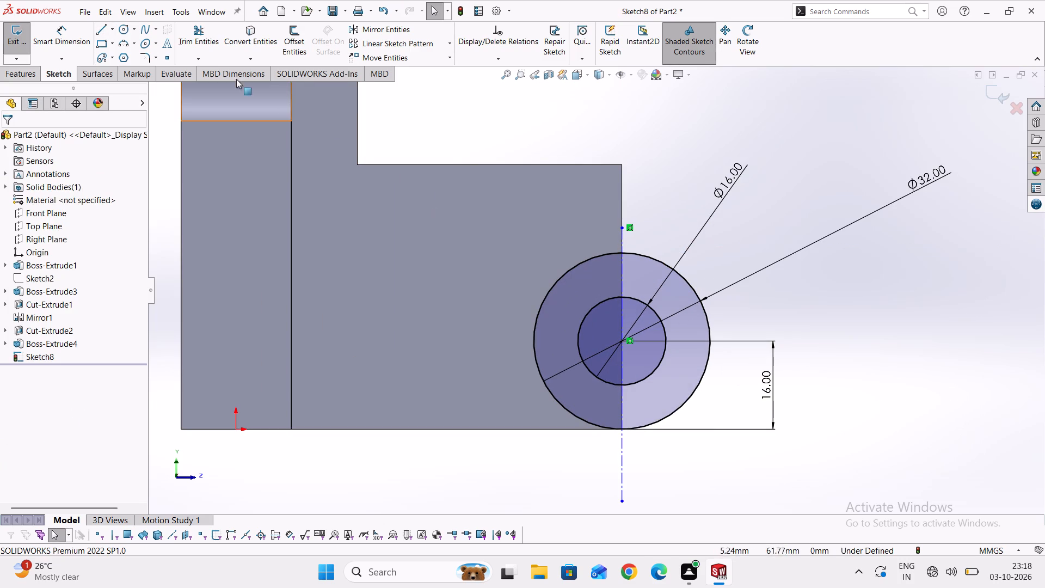
left_click(206, 38)
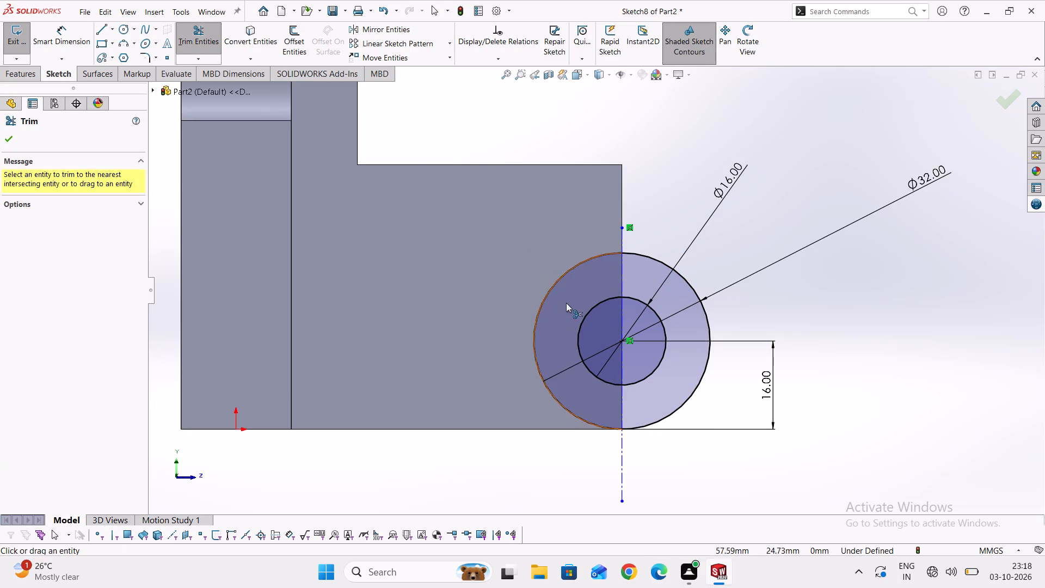
left_click(557, 281)
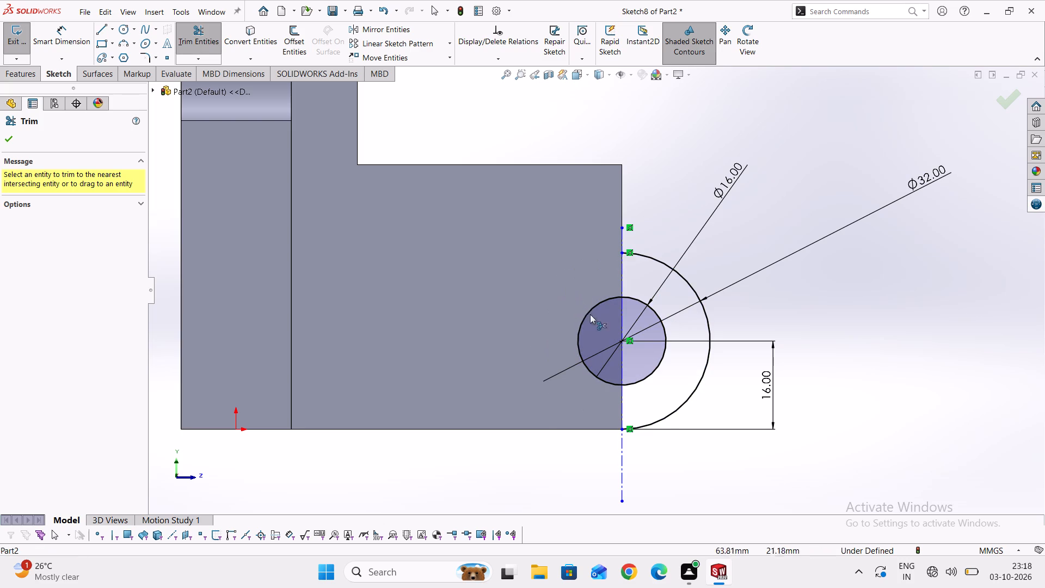
Extrude the half-ring region in front of the arm as an 18 mm blind boss, reversed toward the other arm, with the result merged.
scroll(717, 371, "down", 3)
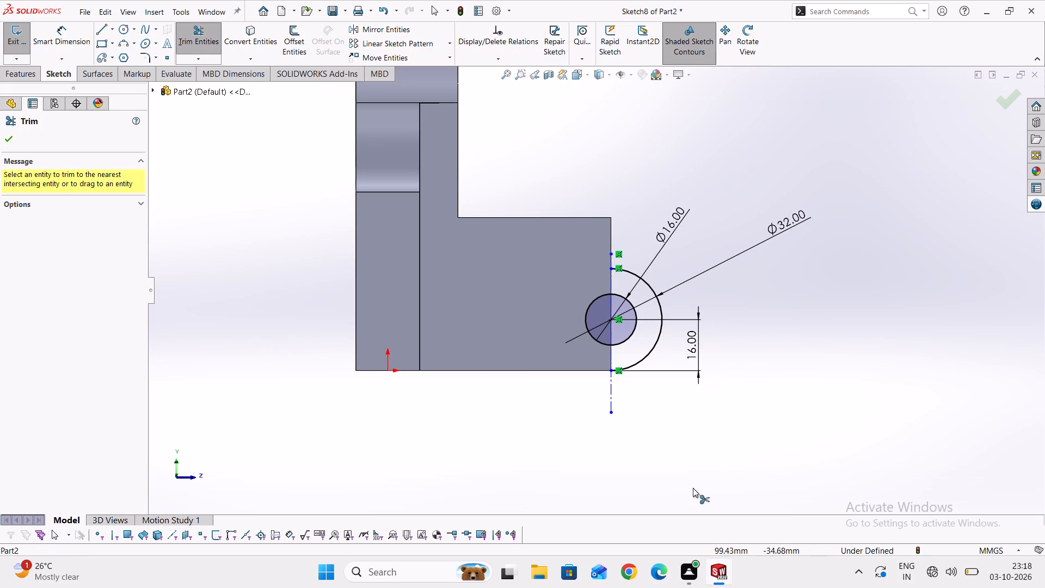
left_click(29, 77)
left_click(17, 39)
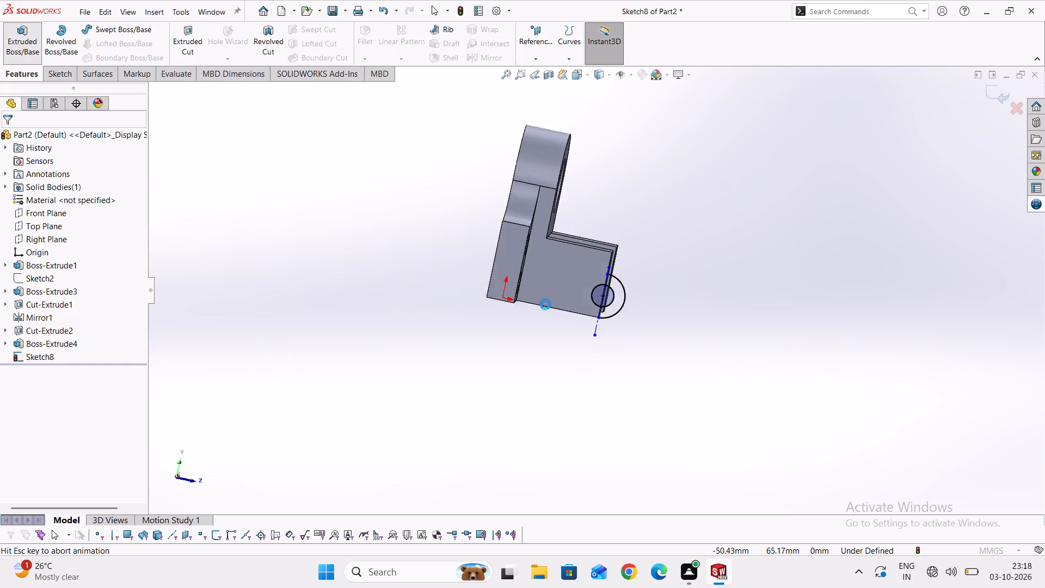
scroll(626, 307, "up", 10)
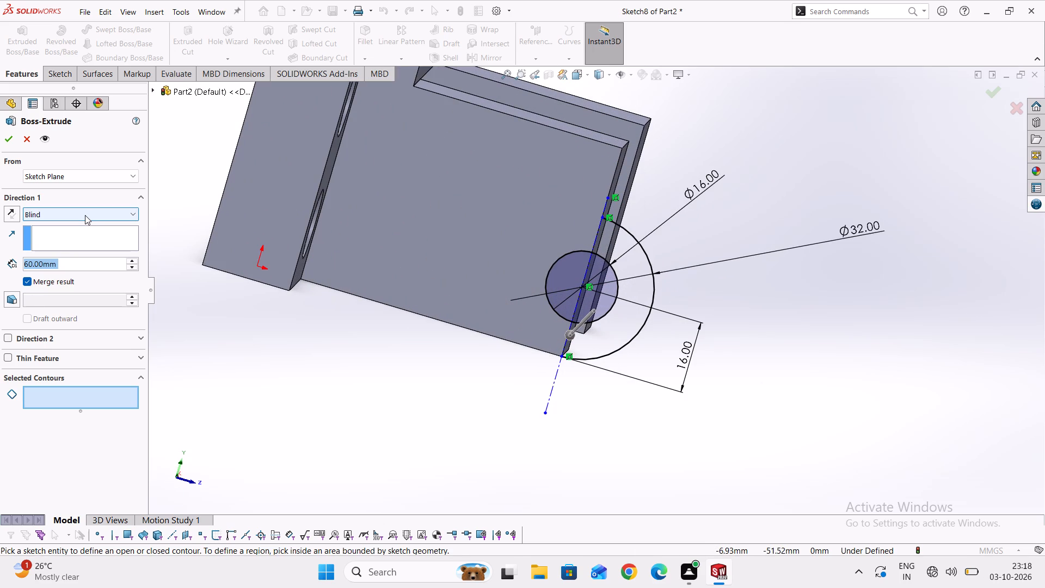
middle_click_drag(469, 470, 407, 460)
middle_click_drag(406, 449, 445, 451)
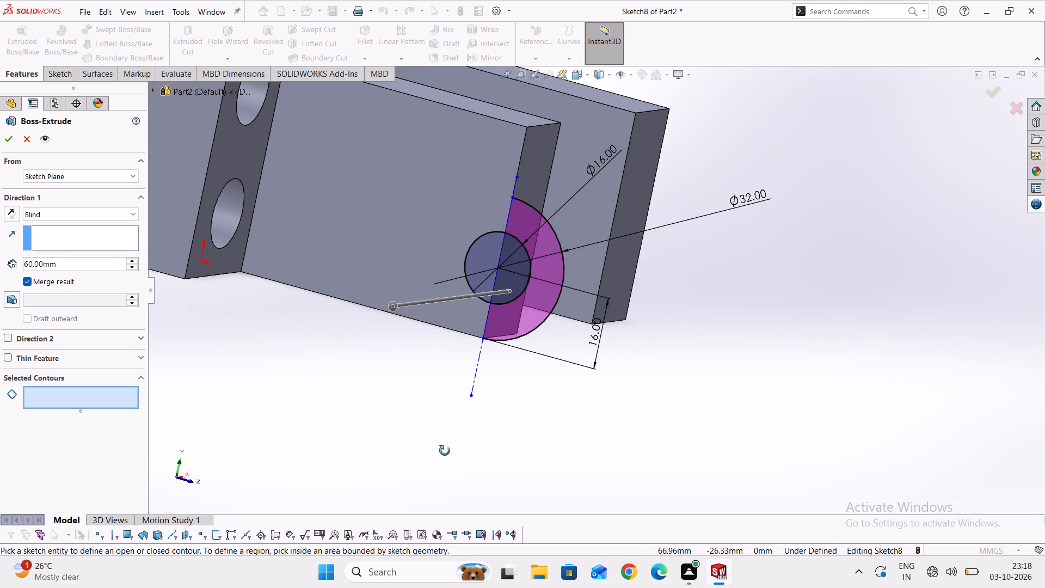
left_click(523, 320)
scroll(372, 437, "down", 2)
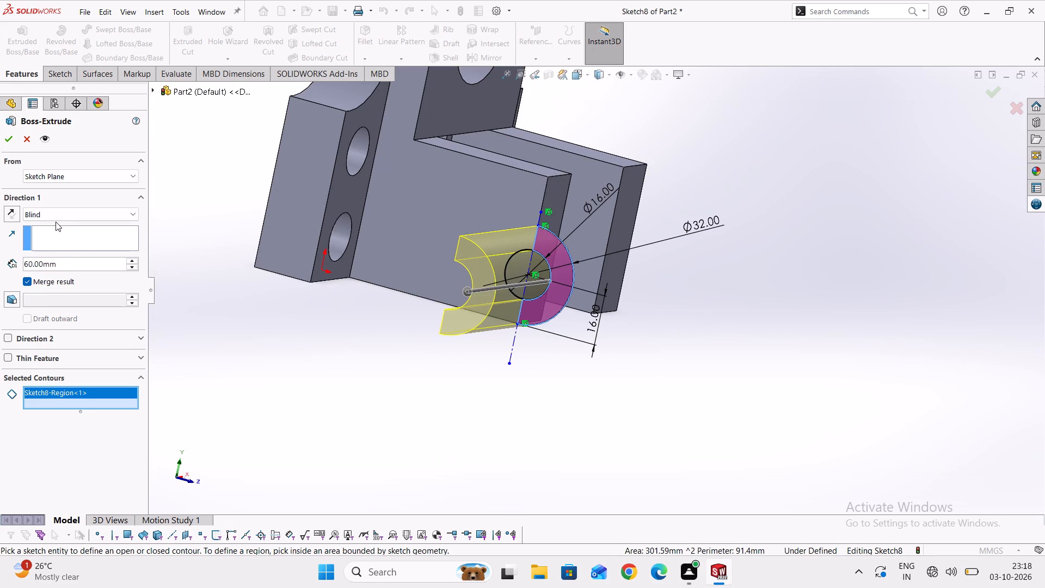
left_click(9, 215)
scroll(356, 402, "down", 1)
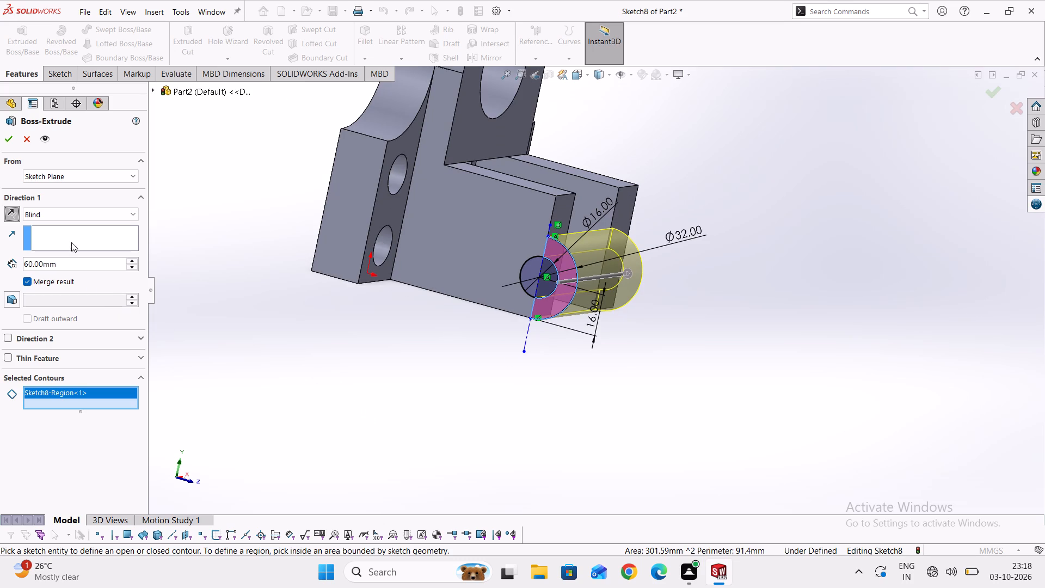
double_click(75, 268)
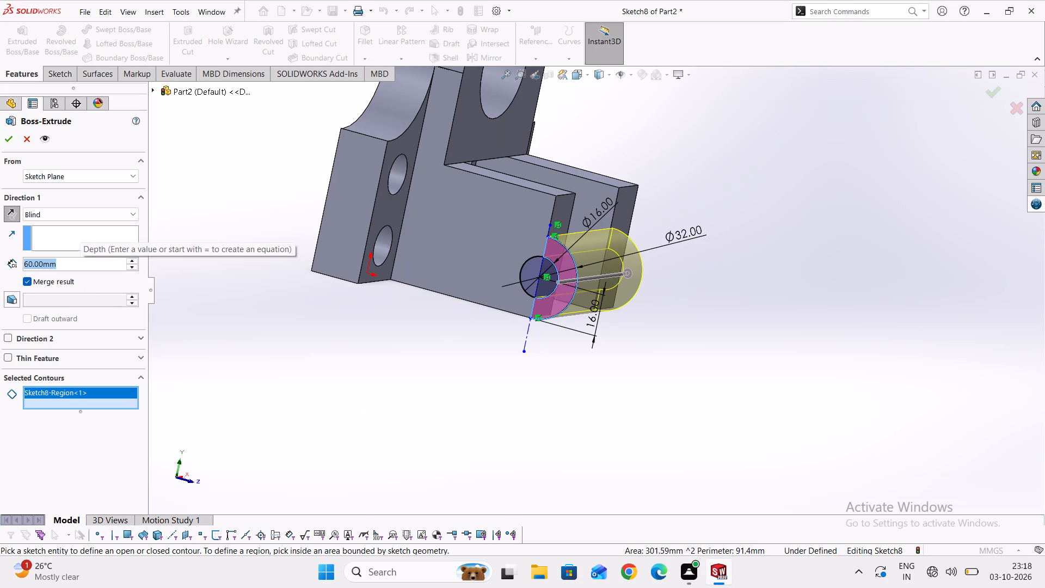
type("18")
key("Return")
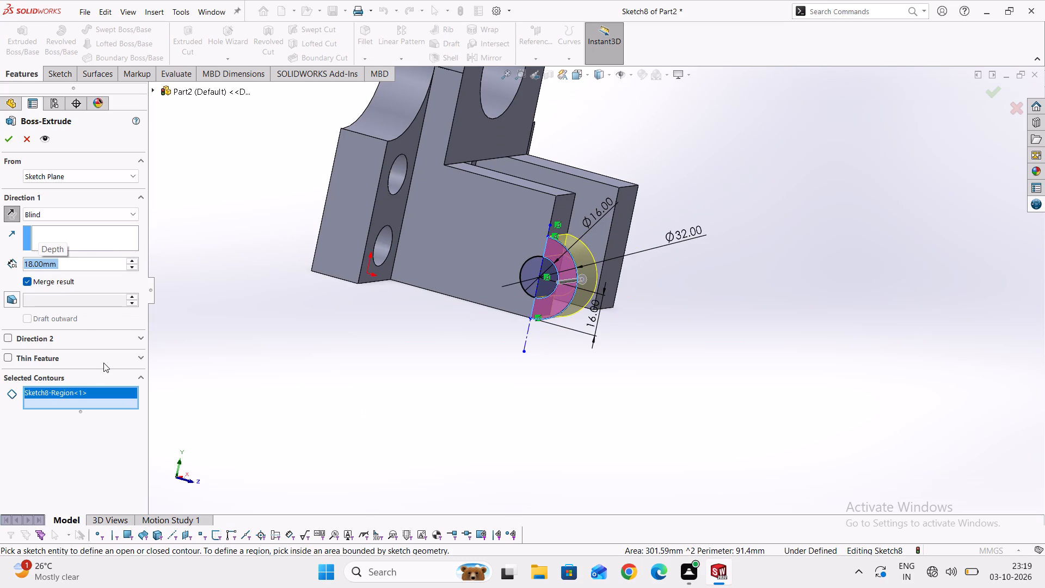
left_click(9, 140)
Examine the half-round lug on the arm's front end from both sides.
middle_click_drag(333, 409, 395, 413)
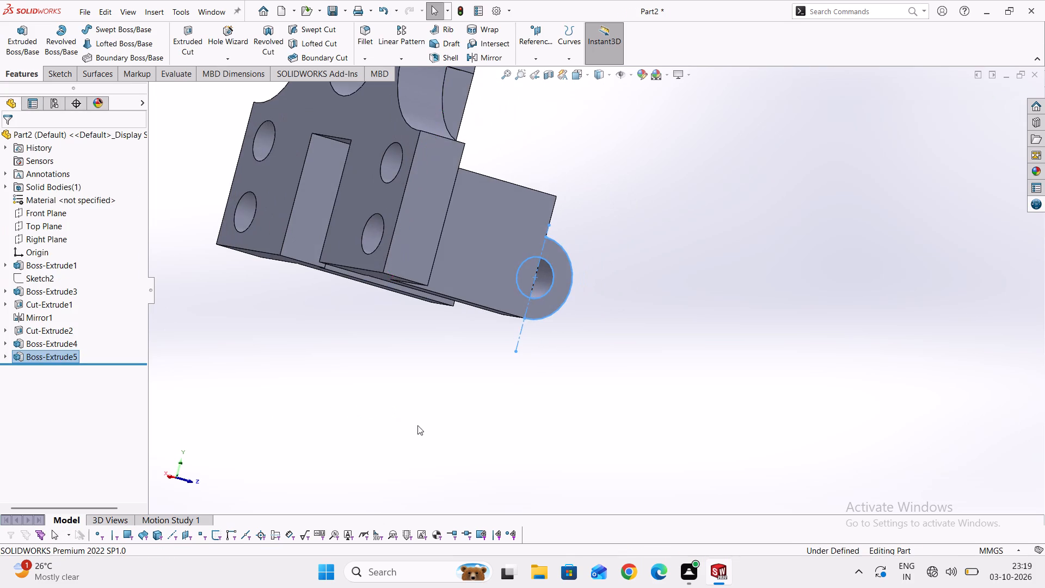
middle_click_drag(417, 426, 356, 434)
middle_click_drag(393, 383, 417, 426)
middle_click_drag(406, 394, 382, 382)
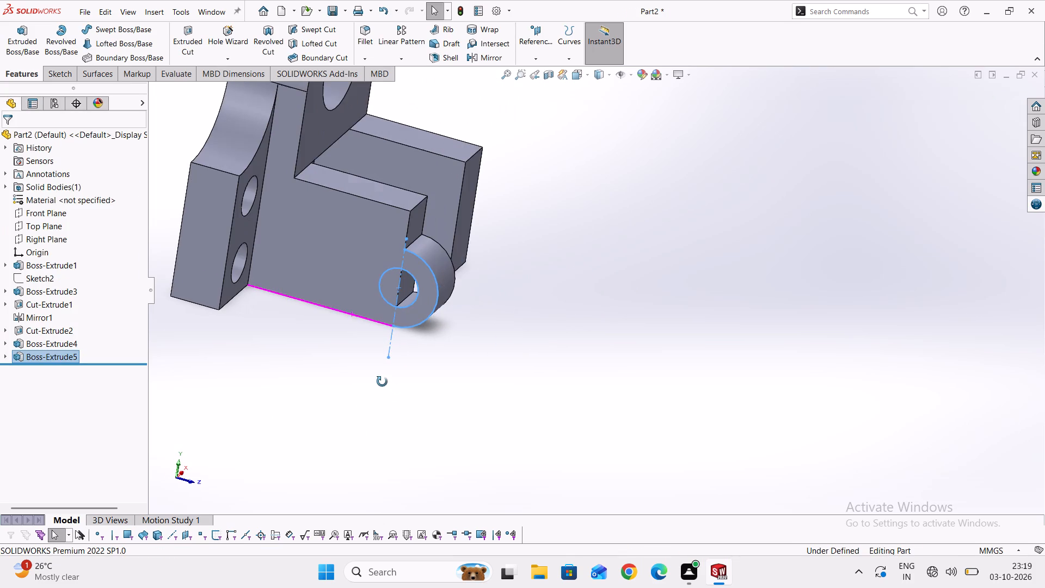
middle_click_drag(382, 382, 382, 381)
scroll(399, 387, "up", 1)
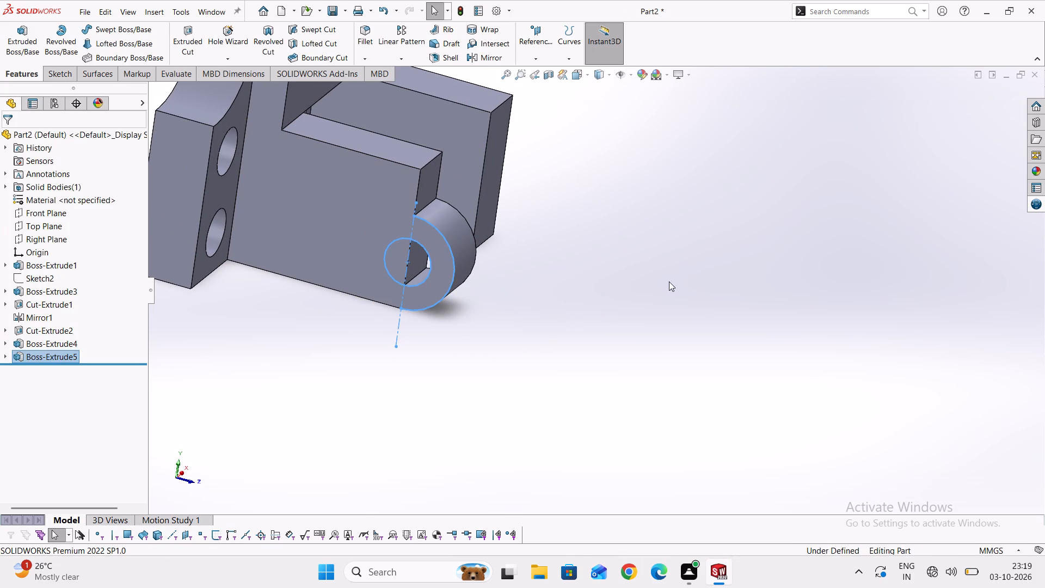
scroll(495, 300, "down", 2)
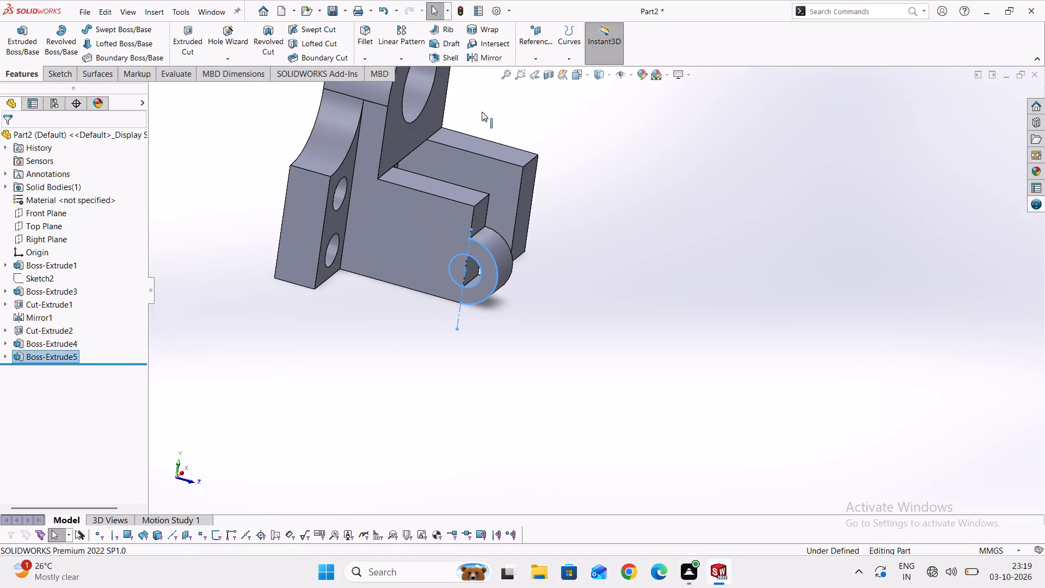
Mirror the half-round lug feature about the Right Plane onto the other arm.
left_click(482, 56)
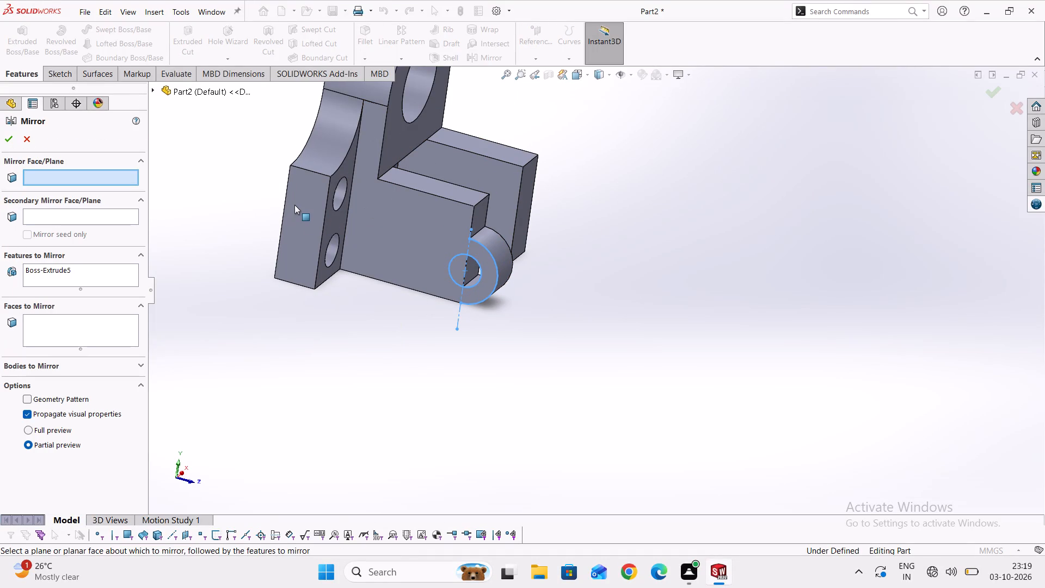
scroll(349, 263, "down", 2)
left_click(150, 89)
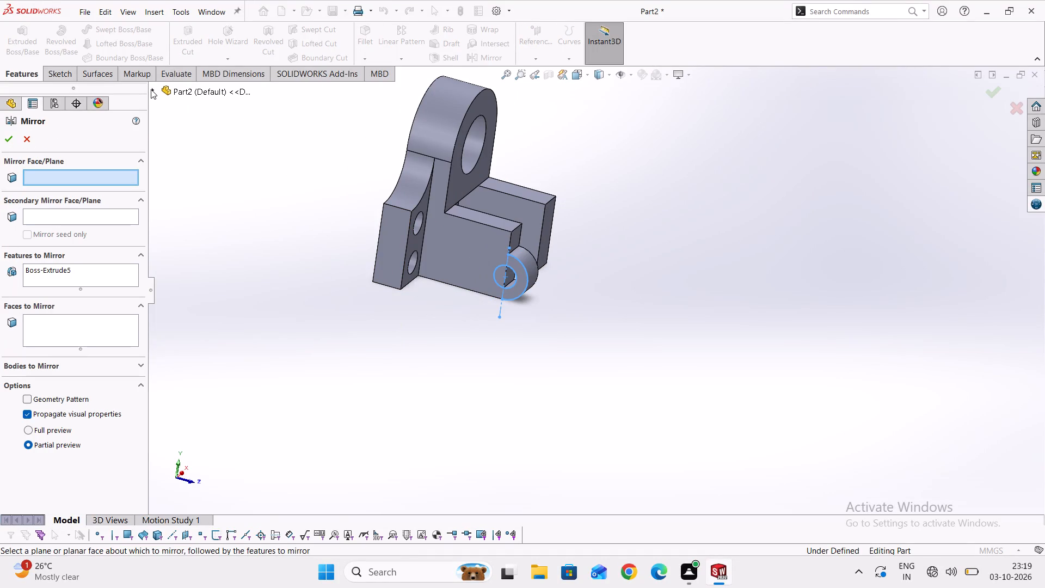
left_click(154, 91)
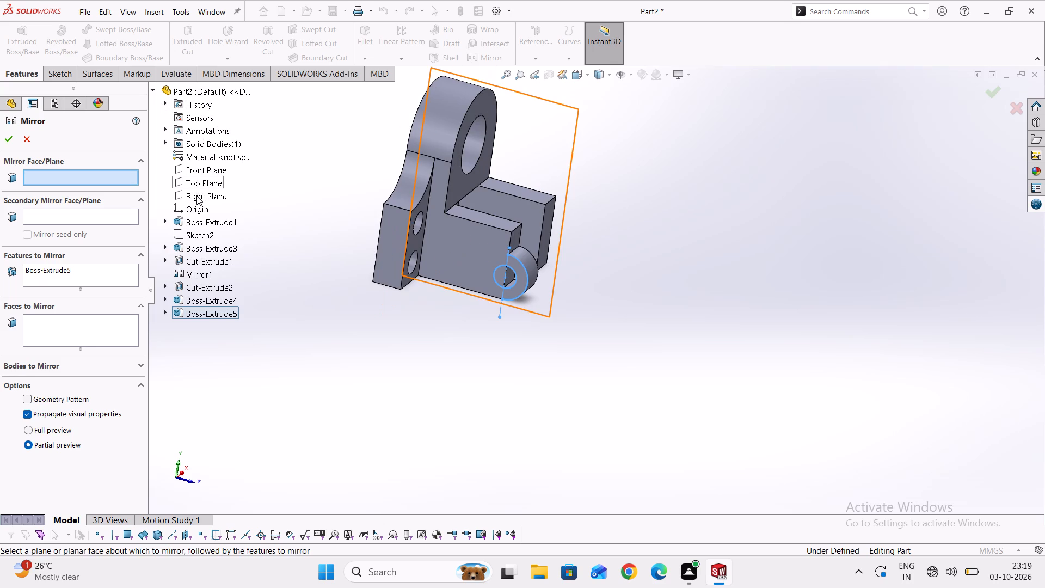
left_click(200, 197)
middle_click_drag(640, 387, 575, 387)
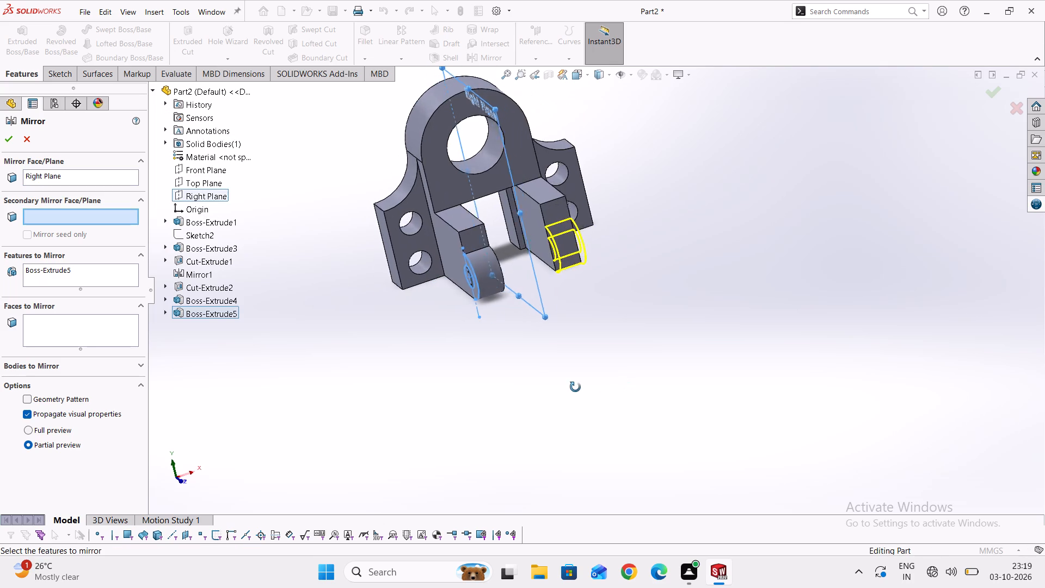
middle_click_drag(575, 387, 563, 385)
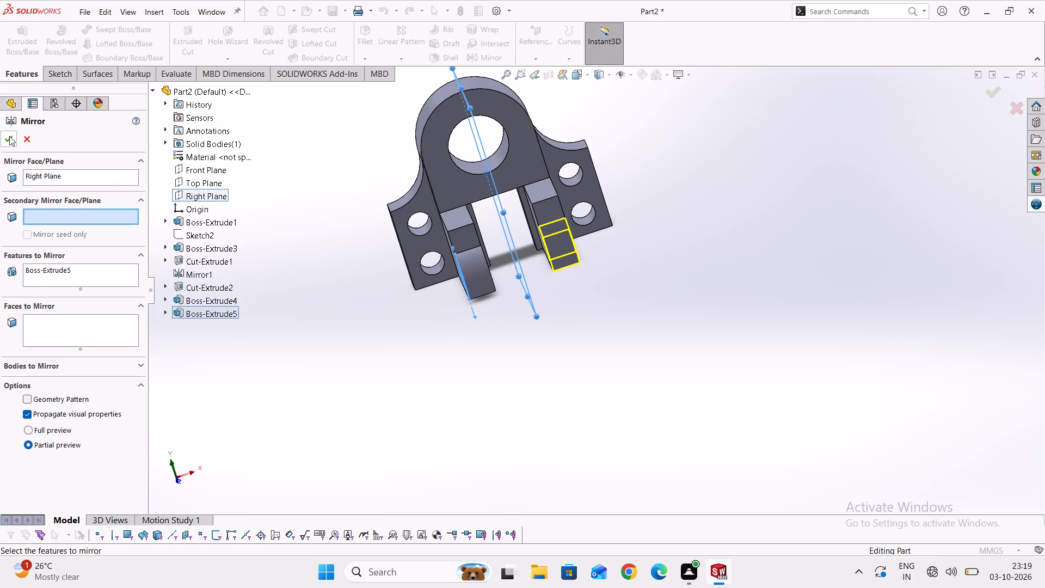
left_click(9, 136)
Start an extruded-cut sketch on the arm's outer side face and draw an 8 mm radius circle concentric with the lug.
middle_click_drag(466, 376, 547, 340)
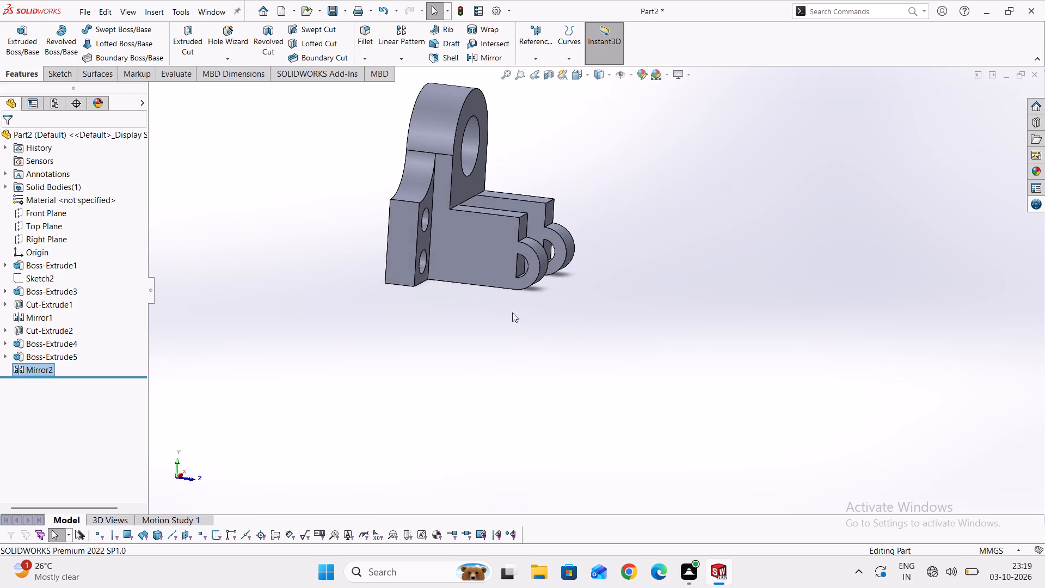
middle_click_drag(472, 334, 494, 334)
scroll(539, 307, "up", 1)
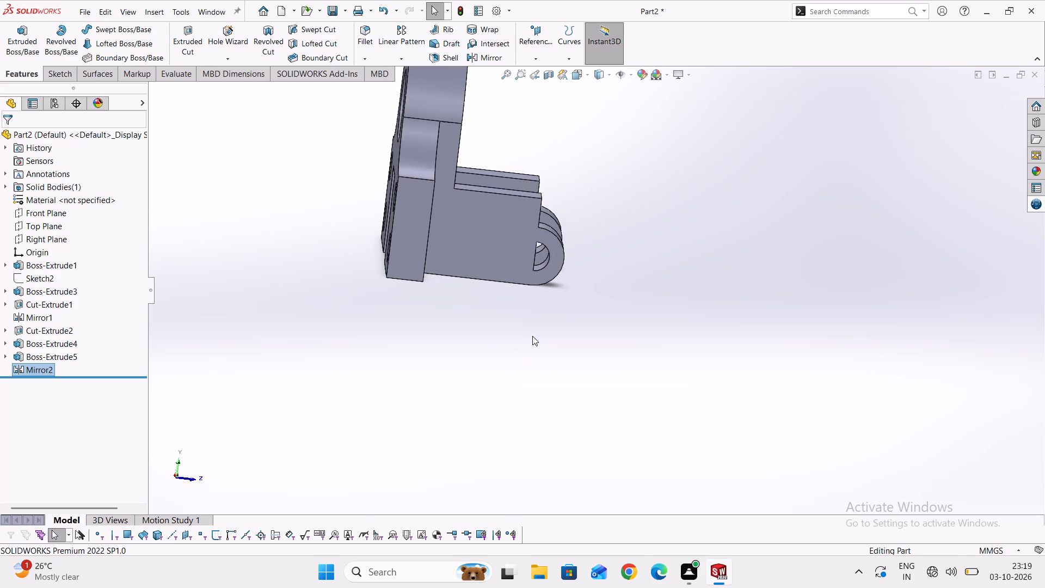
middle_click_drag(532, 336, 531, 293)
right_click(501, 249)
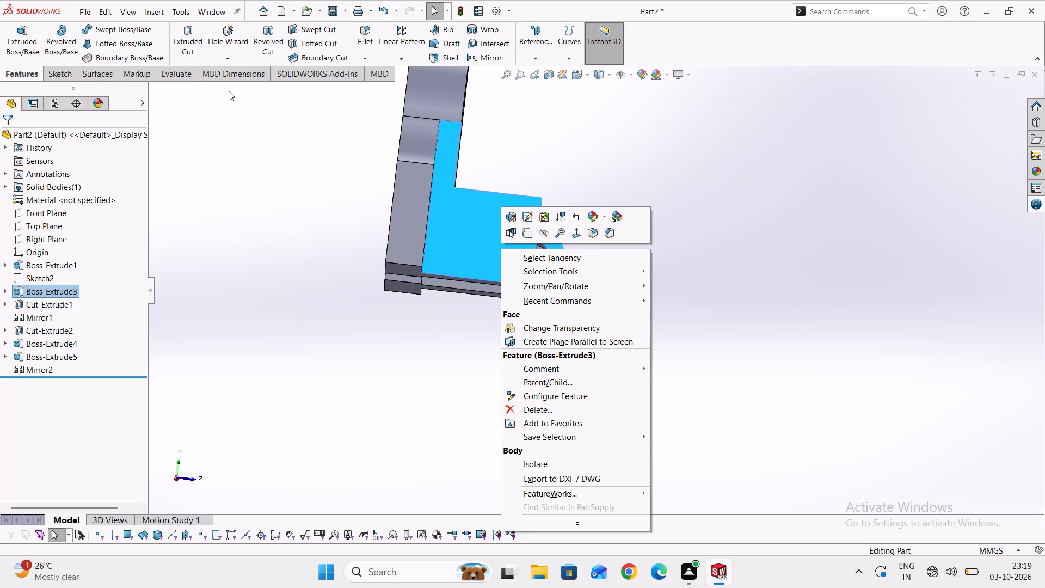
key("Escape")
key("Escape")
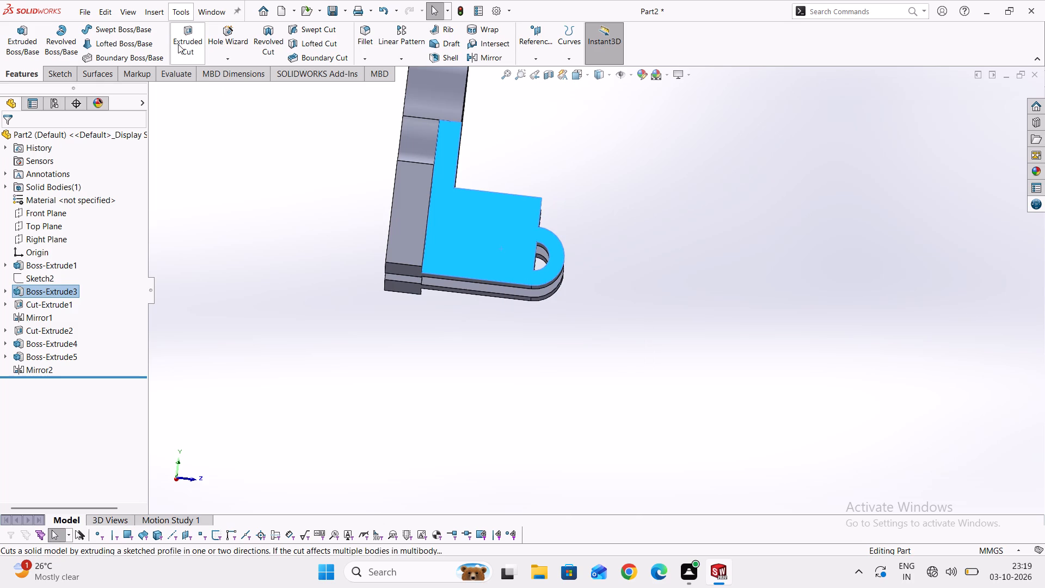
key("Escape")
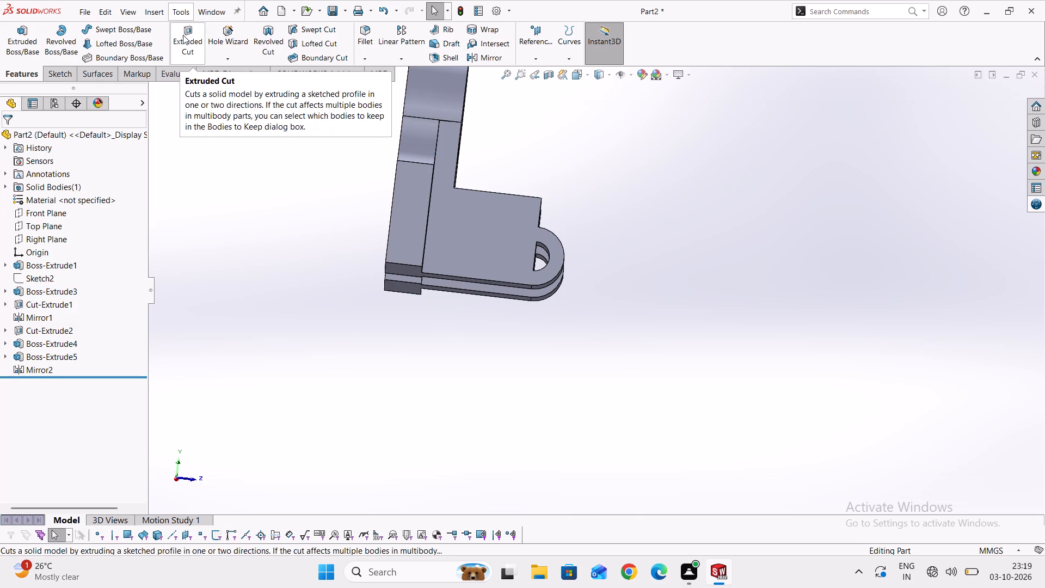
left_click(183, 35)
left_click(551, 260)
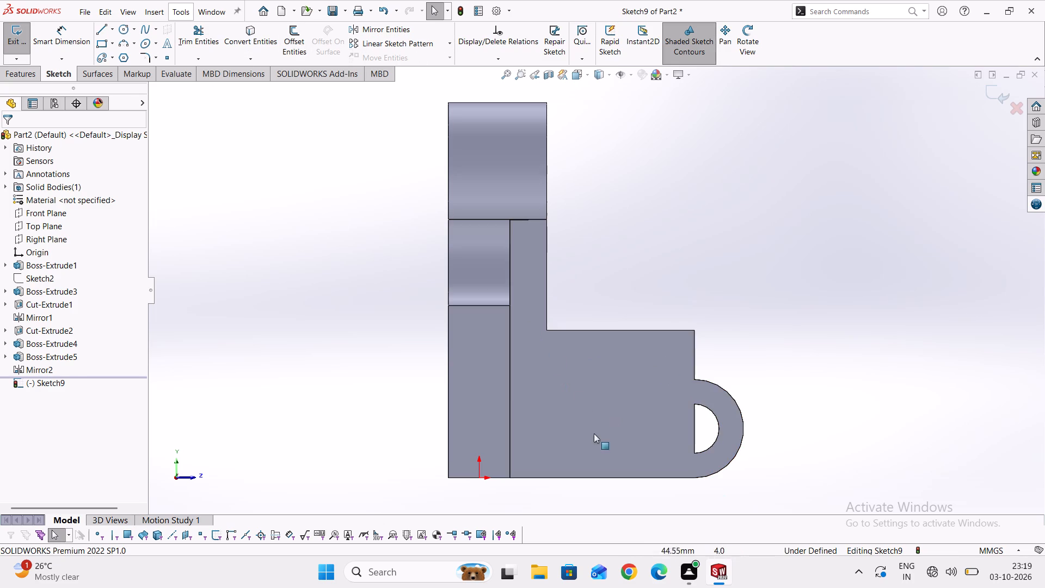
left_click(37, 73)
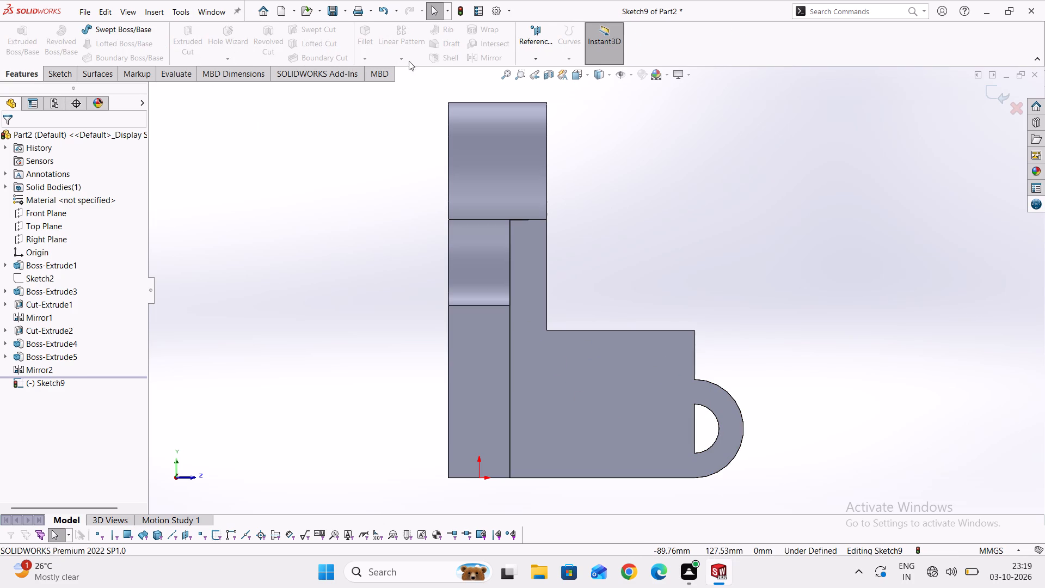
left_click(63, 71)
scroll(508, 304, "down", 1)
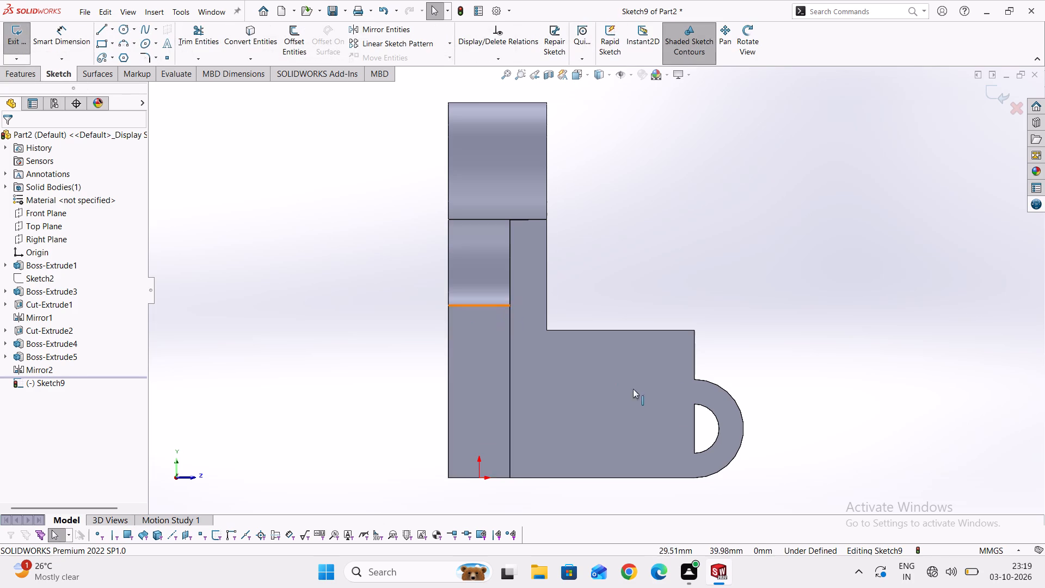
scroll(635, 396, "up", 1)
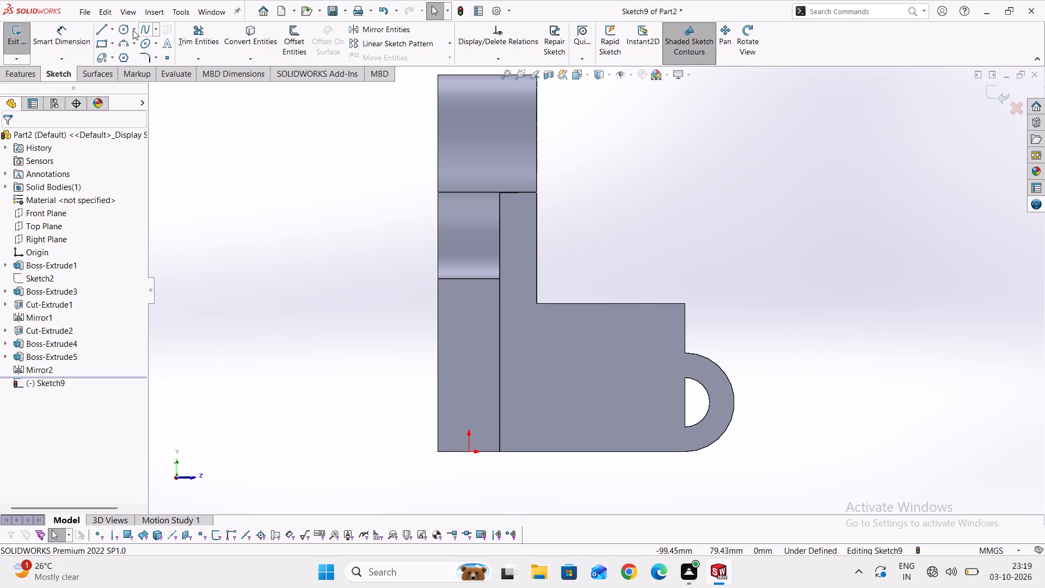
left_click(124, 30)
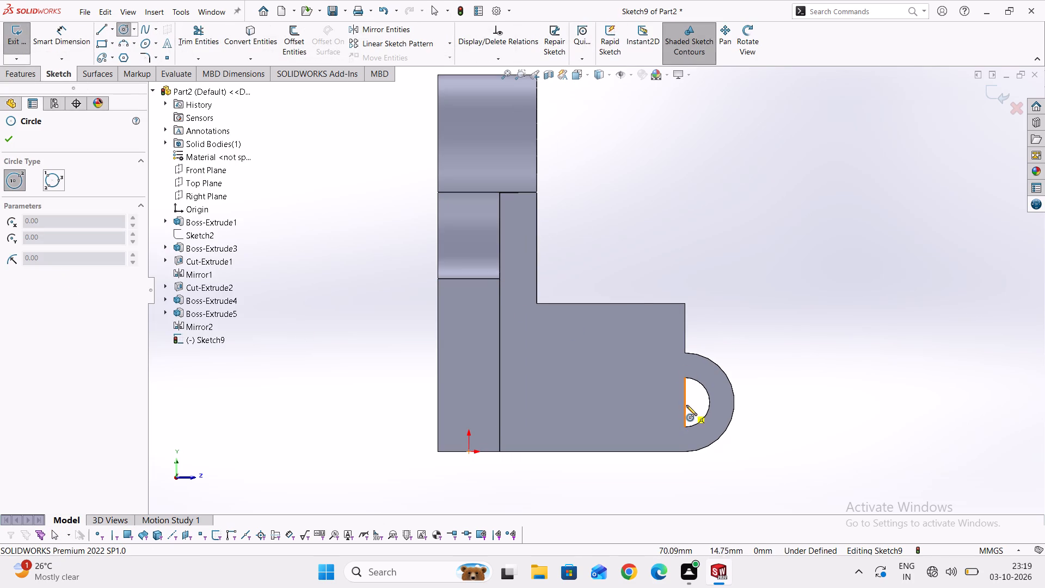
left_click(684, 401)
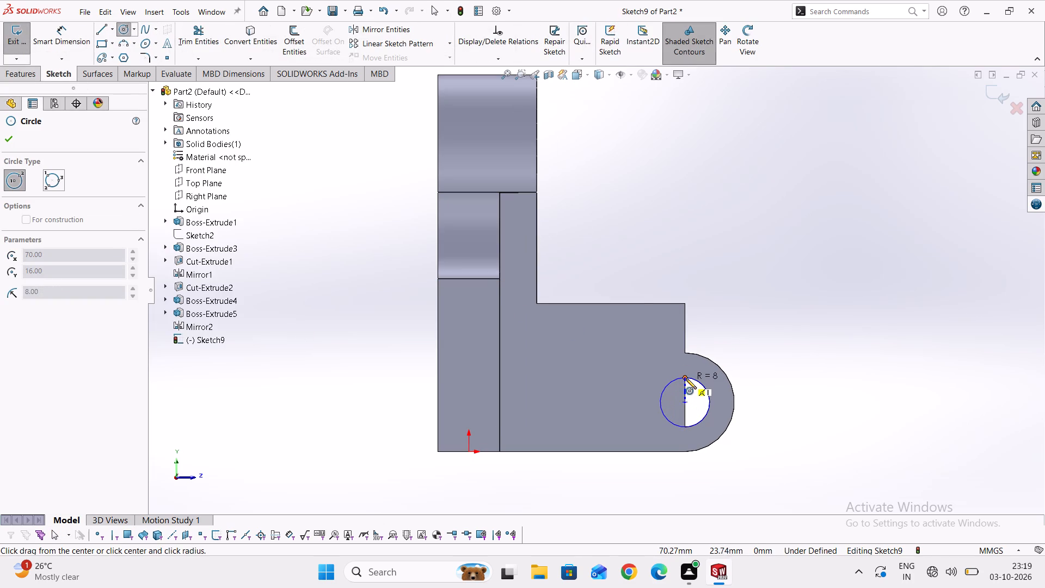
left_click(686, 377)
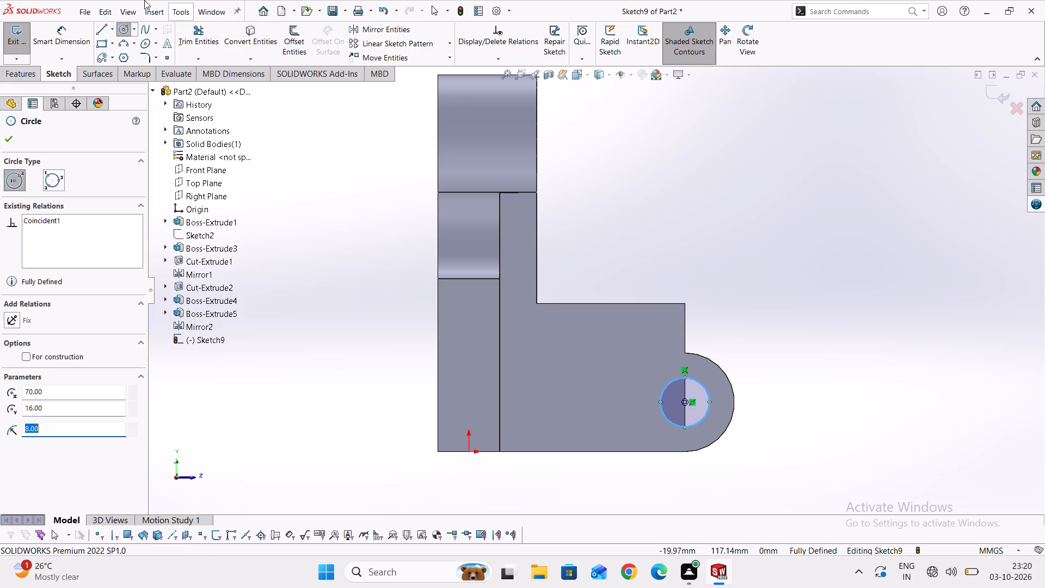
Sketch a closed triangle joining the lug arc's upper end, the arm's inner top corner and its front top corner, 48 by 16 mm.
left_click(108, 35)
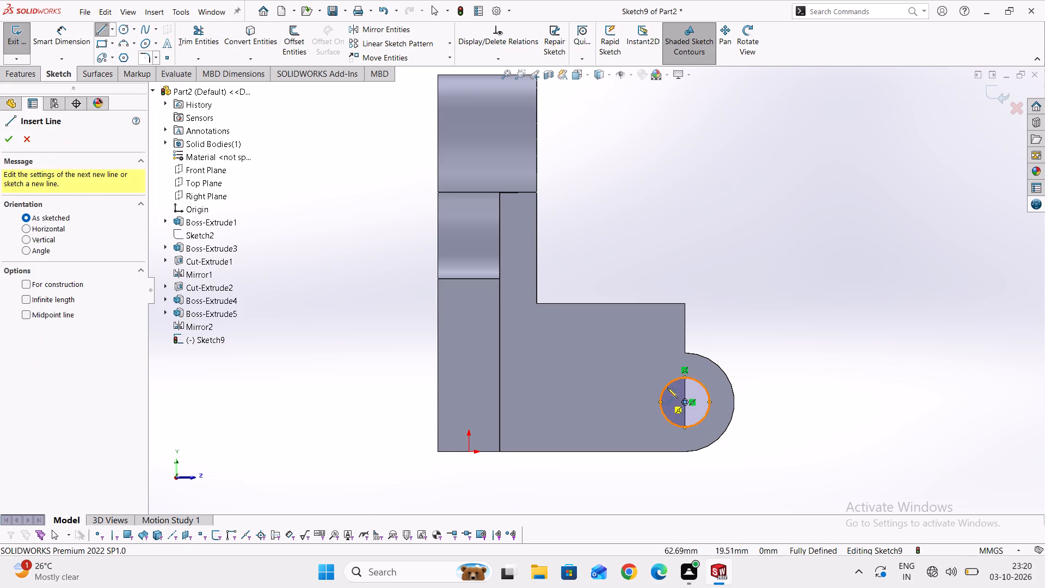
left_click(685, 353)
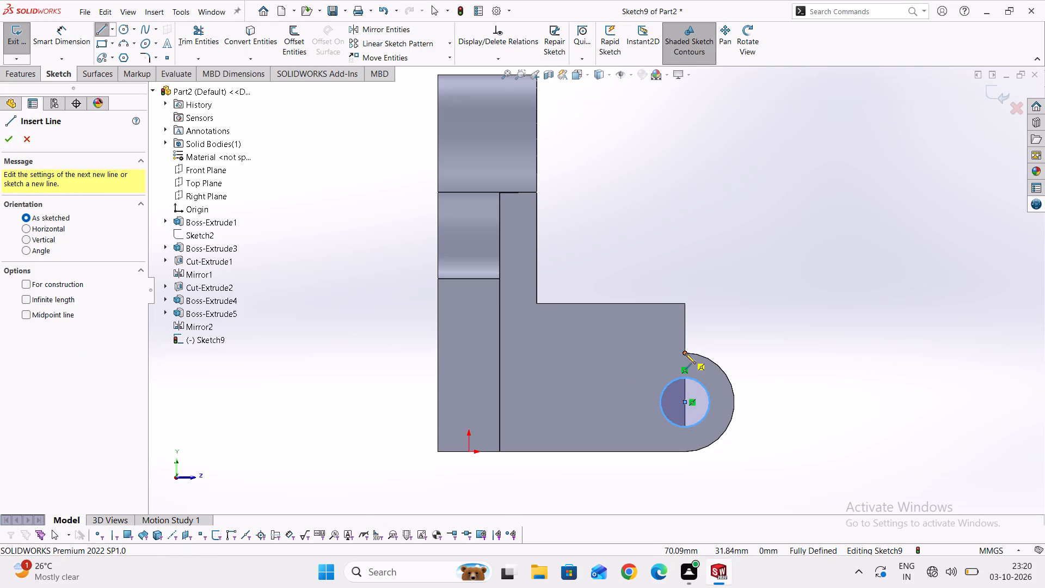
left_click(536, 304)
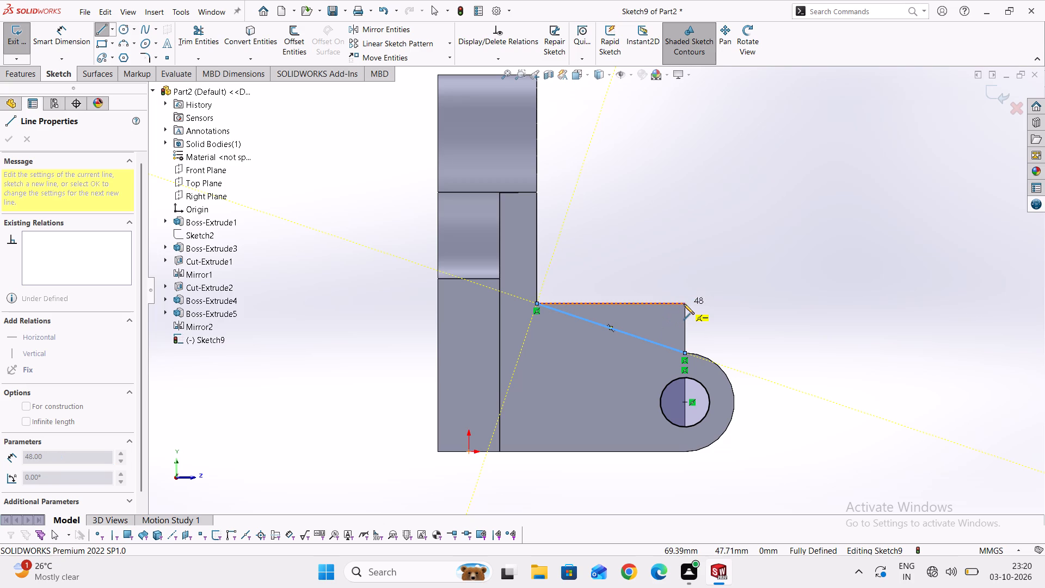
left_click(684, 303)
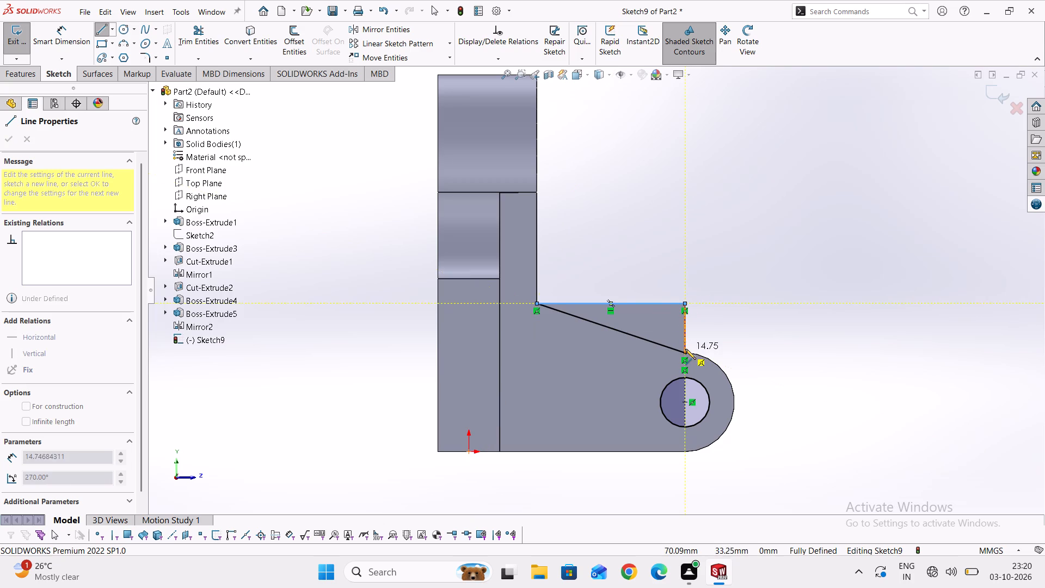
left_click(686, 351)
Cut the triangle and the circle as a blind extruded cut 200 mm deep through both arms.
scroll(728, 336, "down", 1)
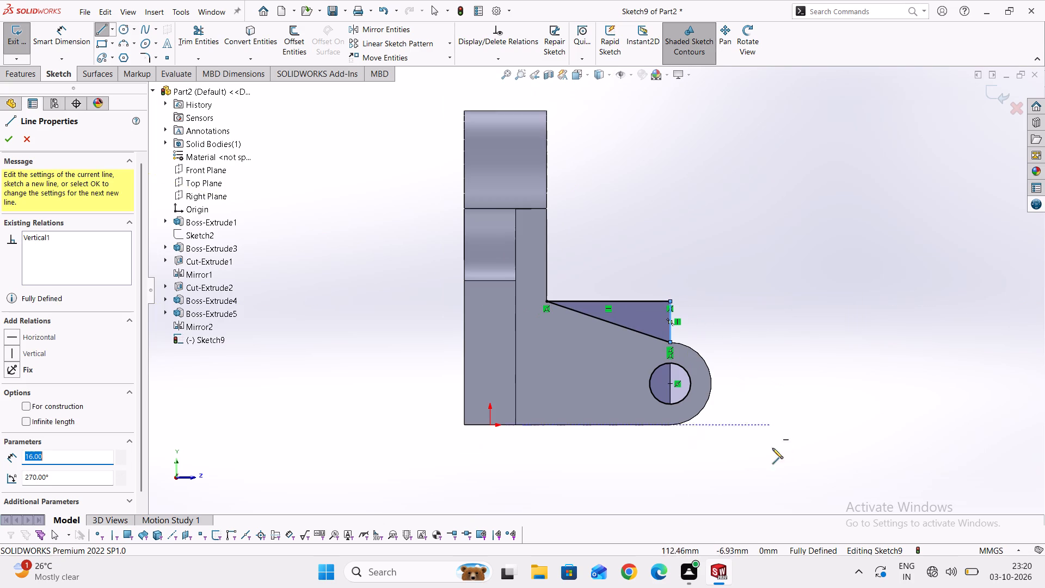
left_click(24, 75)
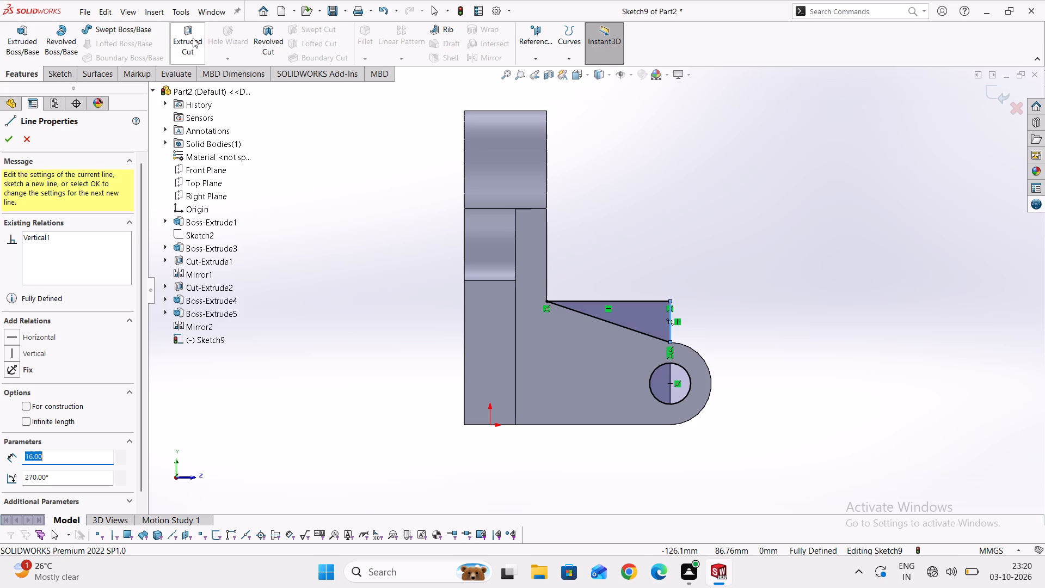
left_click(193, 38)
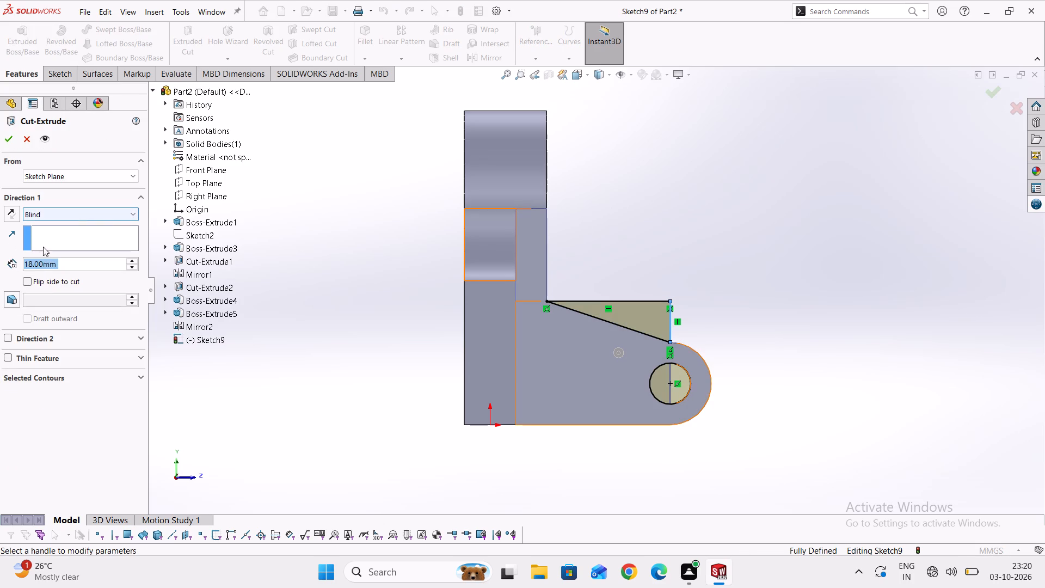
double_click(77, 262)
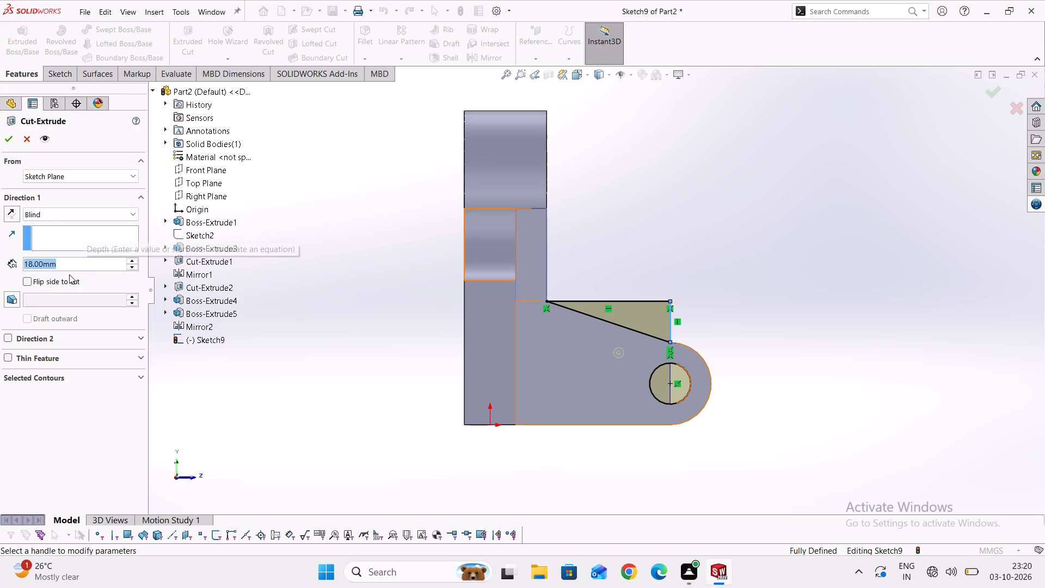
type("200")
key("Return")
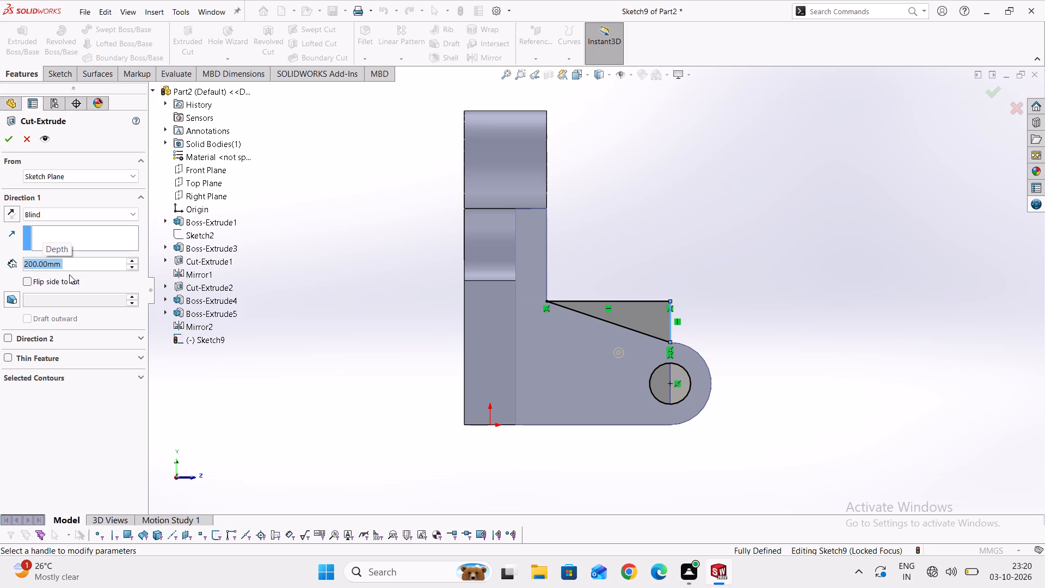
middle_click_drag(359, 353, 253, 366)
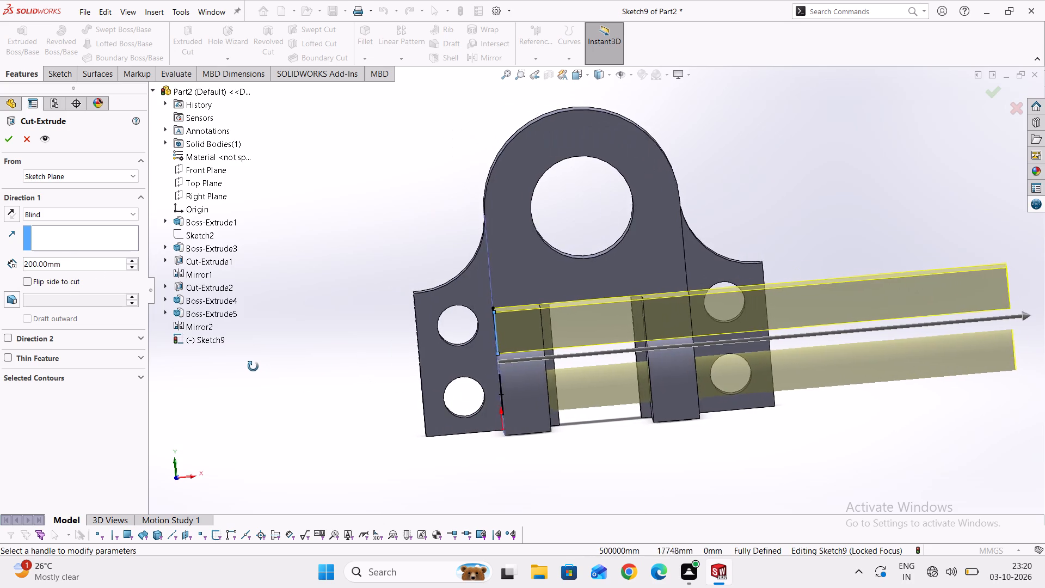
middle_click_drag(253, 366, 259, 366)
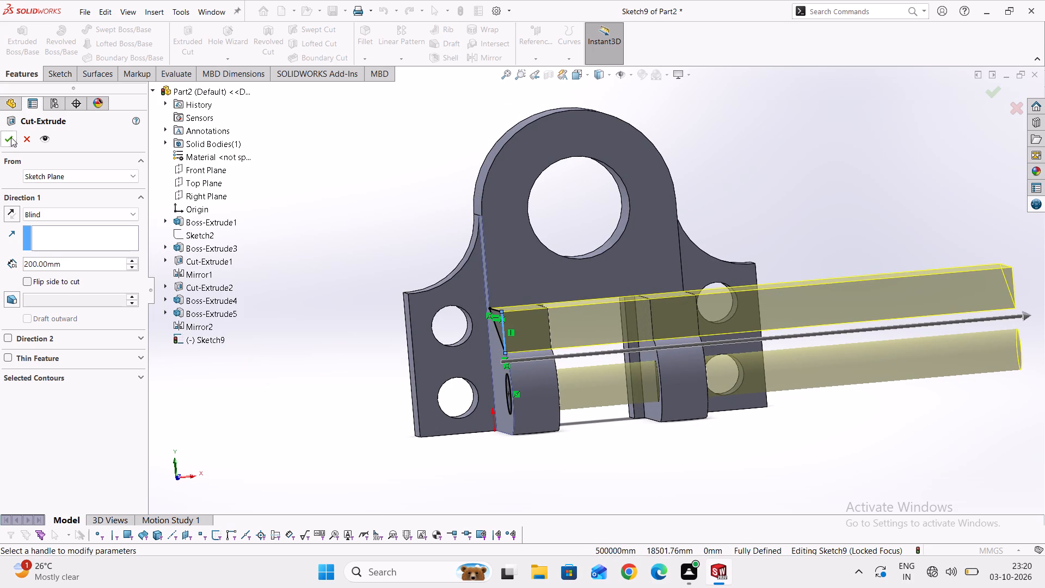
left_click(11, 137)
Examine the bracket from the front, back and sides, checking the sloped arms and the lug holes.
scroll(170, 332, "down", 3)
middle_click_drag(197, 344, 252, 347)
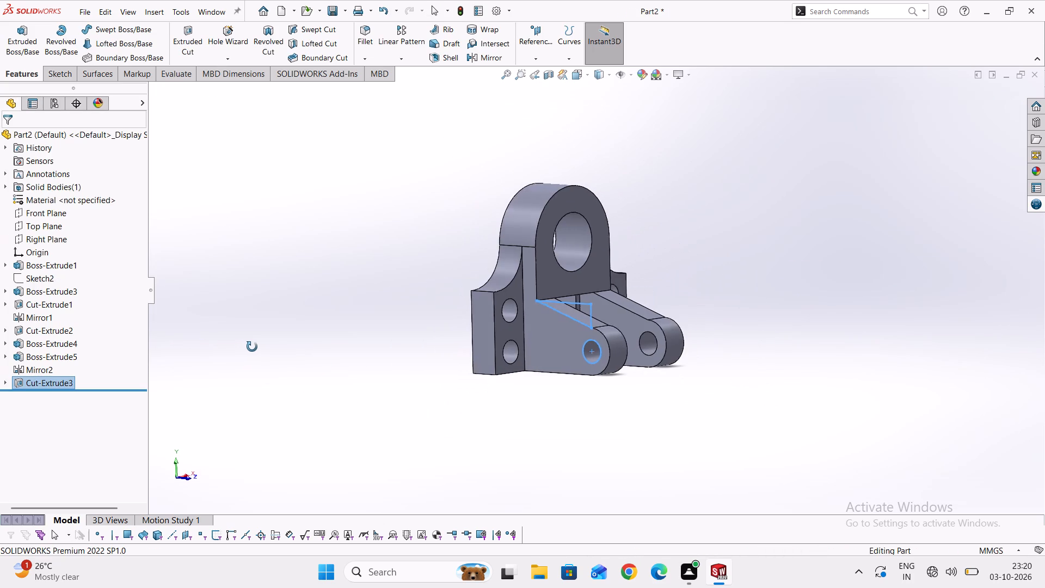
middle_click_drag(252, 347, 331, 372)
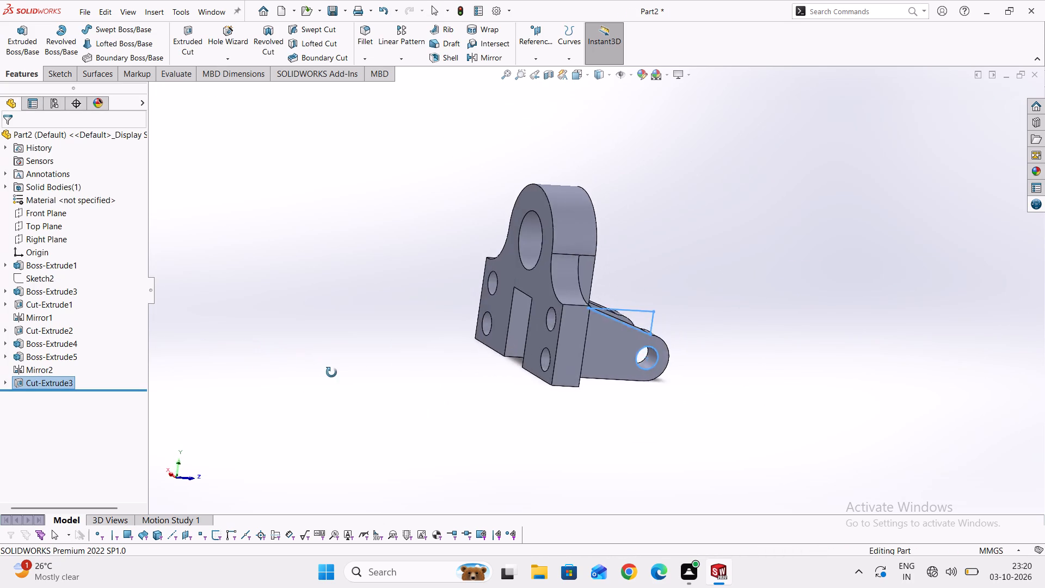
middle_click_drag(331, 372, 533, 412)
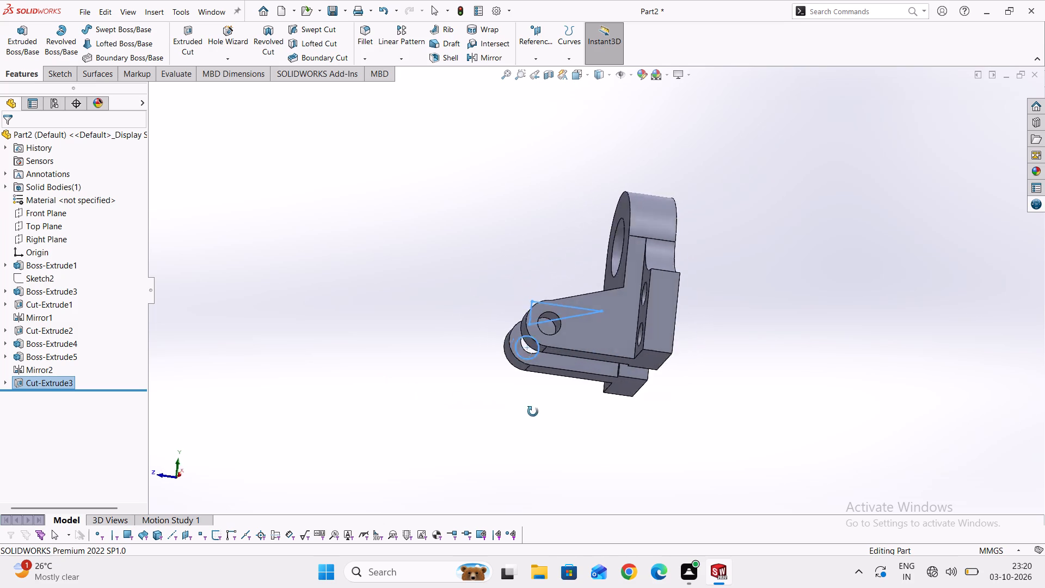
middle_click_drag(533, 412, 616, 433)
scroll(616, 433, "down", 1)
middle_click_drag(617, 419, 641, 413)
middle_click_drag(641, 413, 527, 422)
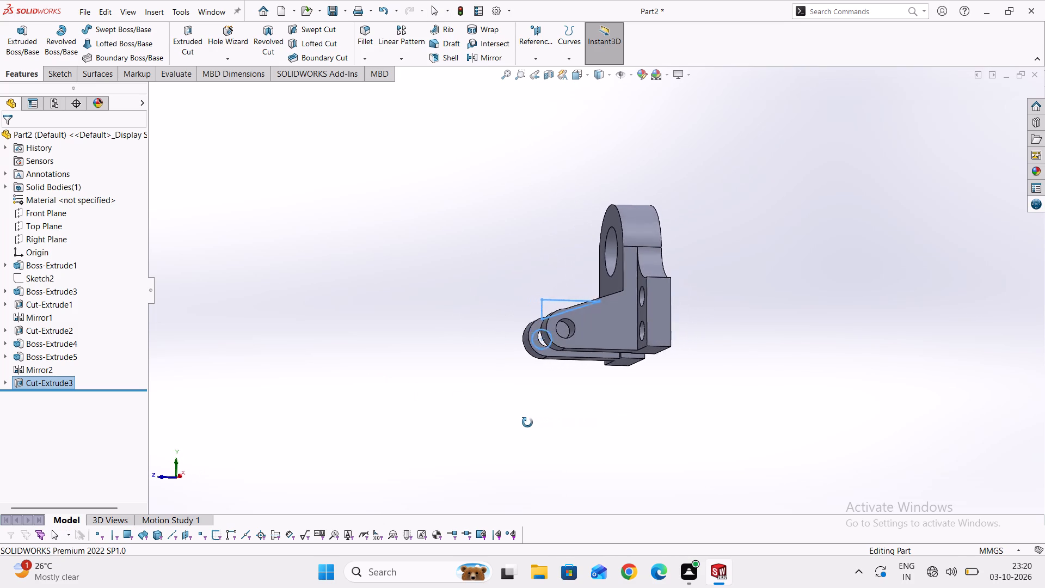
middle_click_drag(527, 422, 386, 406)
middle_click_drag(683, 447, 575, 430)
middle_click_drag(713, 455, 565, 434)
middle_click_drag(608, 434, 543, 426)
scroll(786, 456, "down", 1)
middle_click_drag(650, 438, 618, 434)
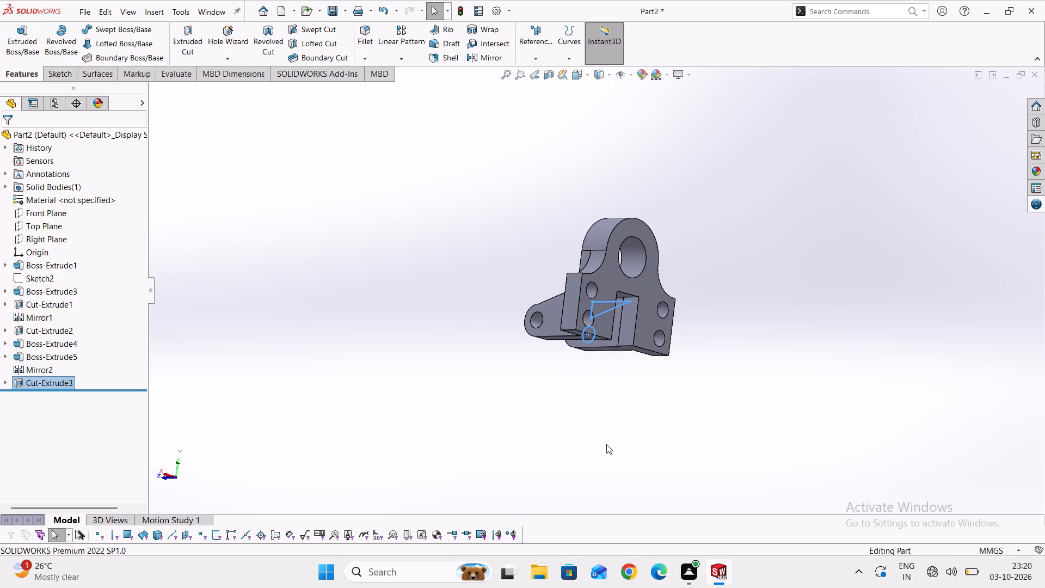
key("Escape")
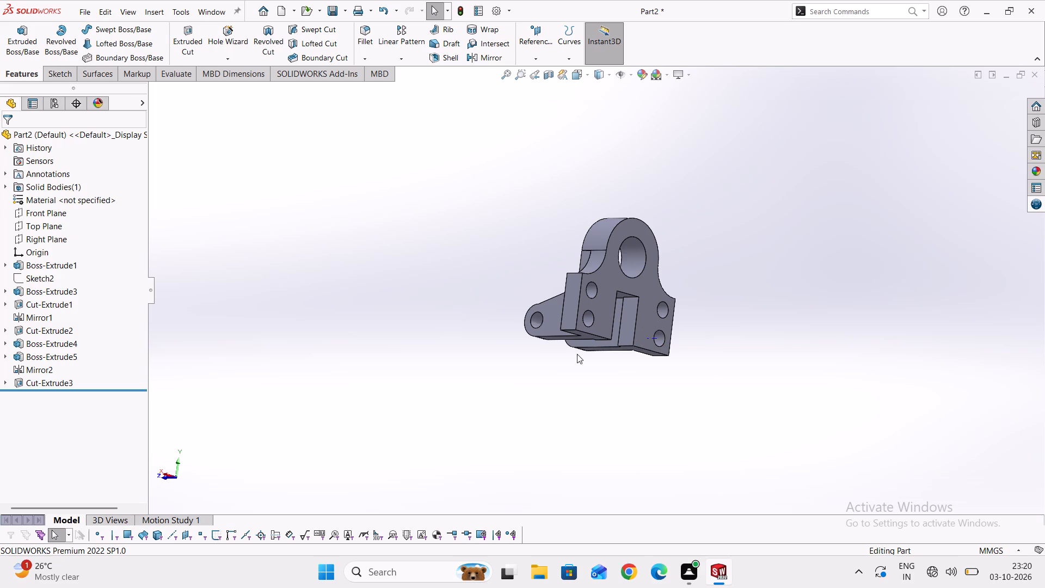
middle_click_drag(535, 371, 667, 372)
middle_click_drag(635, 387, 760, 372)
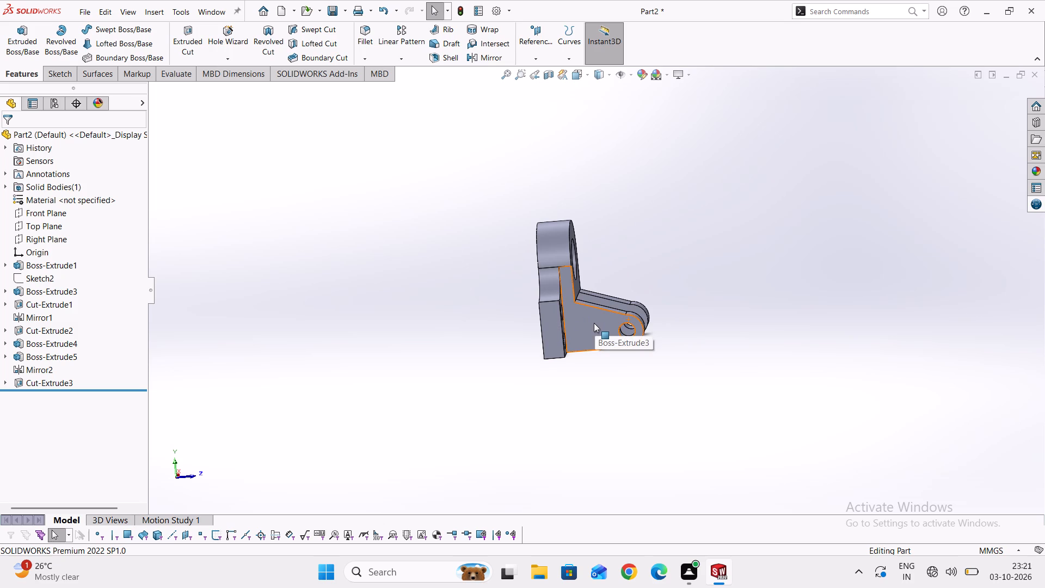
Examine the bracket from the arm's outer side, front, back and above, clearing the side face selection.
left_click_drag(597, 323, 875, 448)
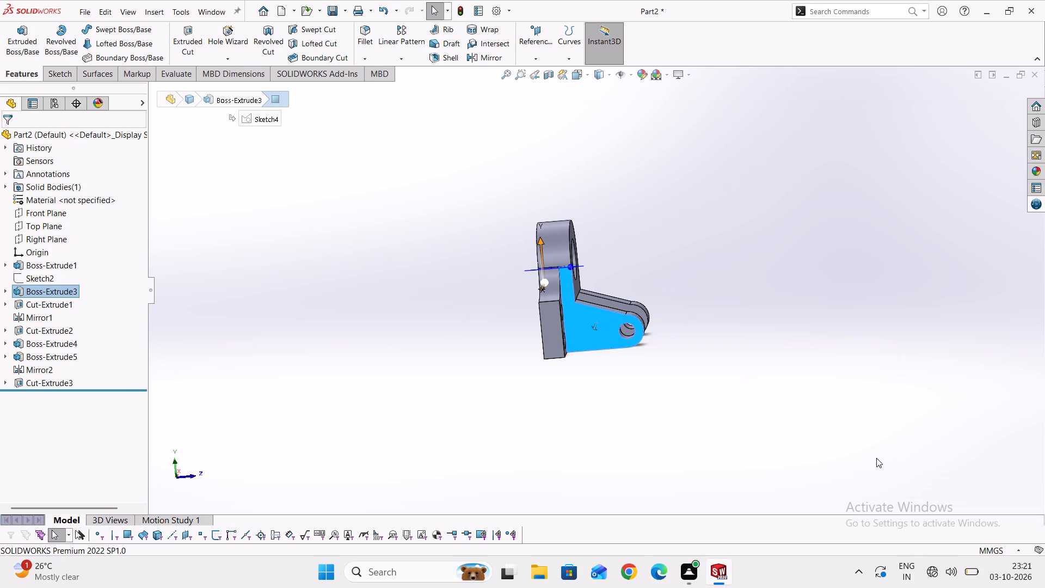
scroll(595, 323, "up", 3)
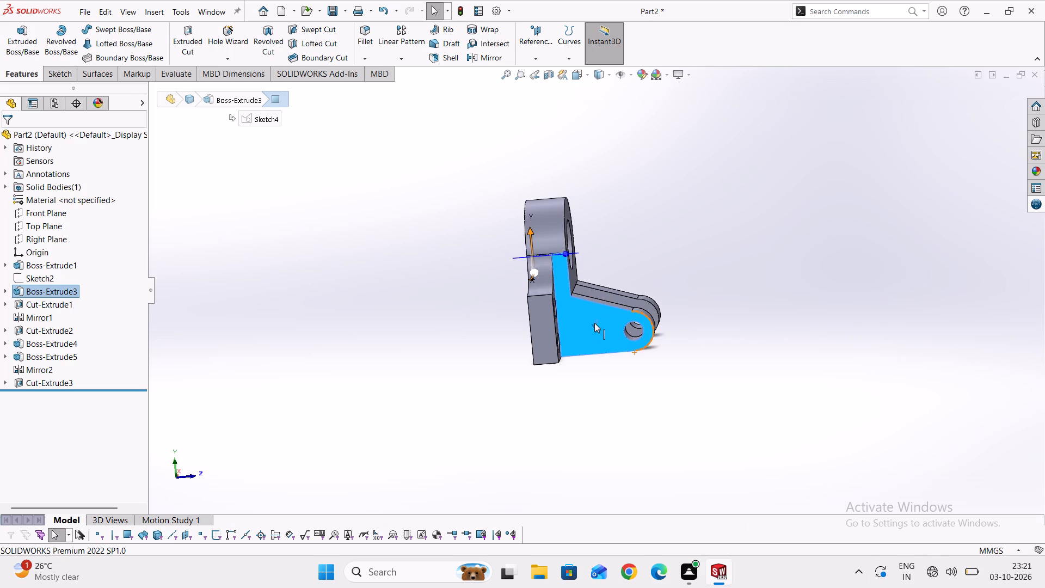
scroll(570, 310, "up", 3)
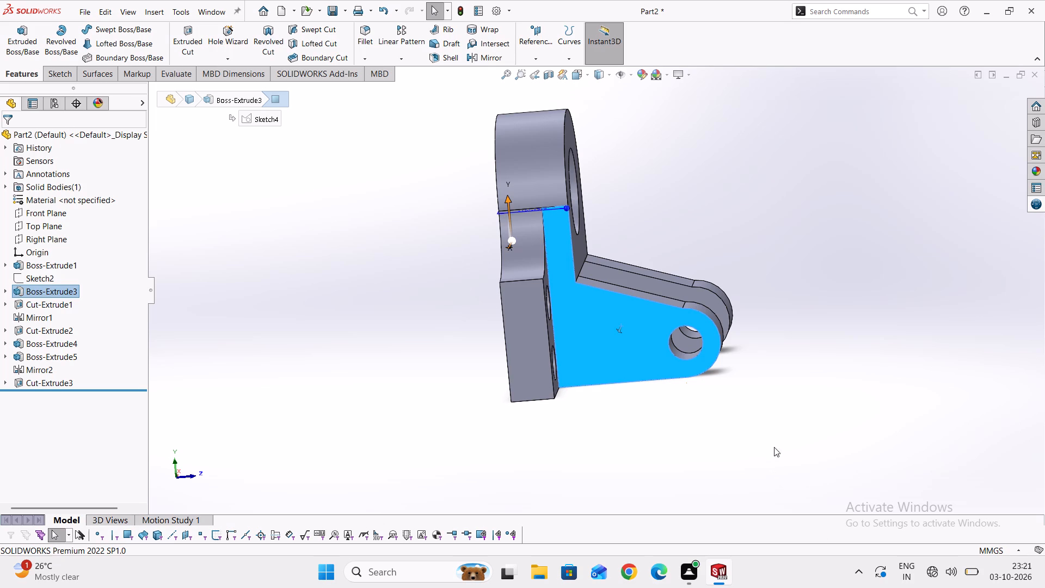
middle_click_drag(796, 407, 706, 436)
middle_click_drag(799, 380, 739, 411)
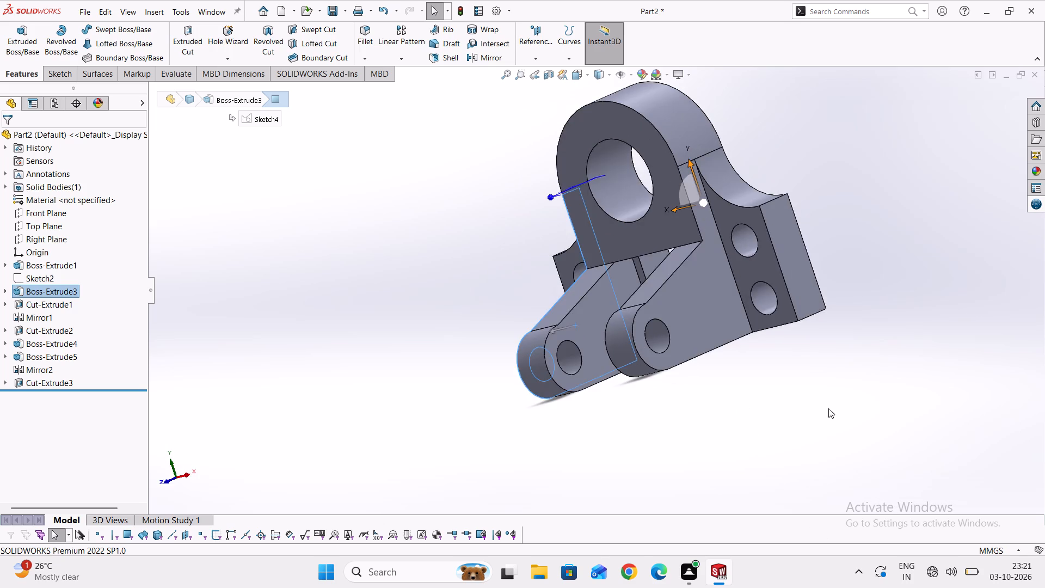
middle_click_drag(853, 403, 731, 427)
middle_click_drag(850, 411, 717, 418)
middle_click_drag(825, 419, 687, 415)
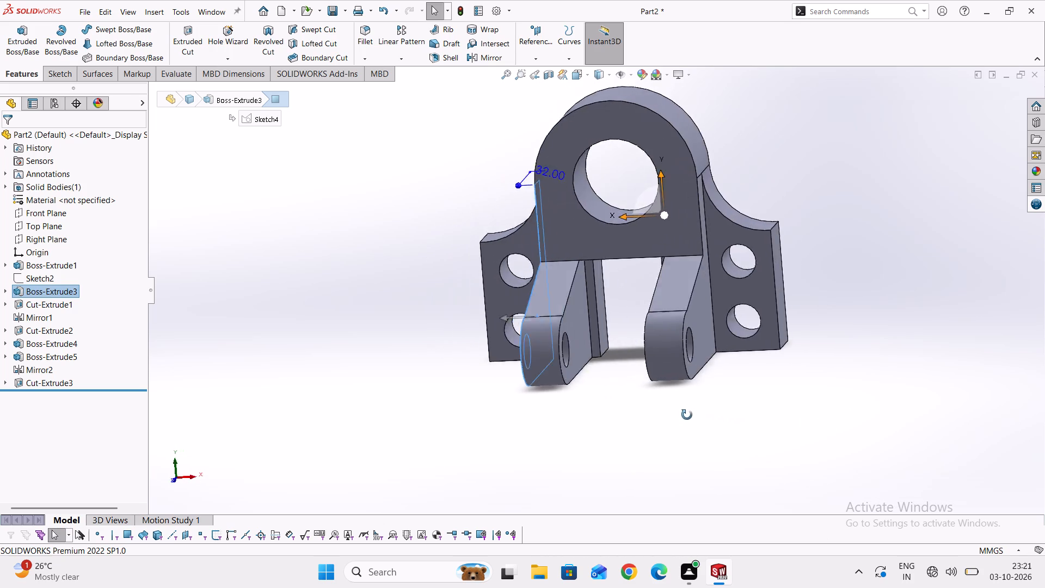
middle_click_drag(687, 415, 451, 376)
middle_click_drag(687, 410, 674, 410)
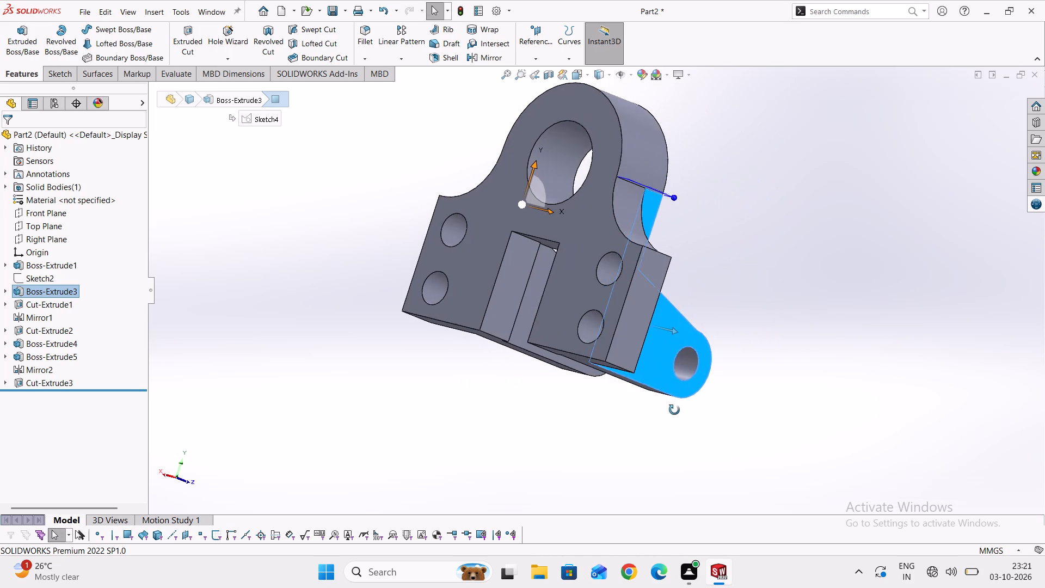
middle_click_drag(674, 410, 646, 401)
key("Escape")
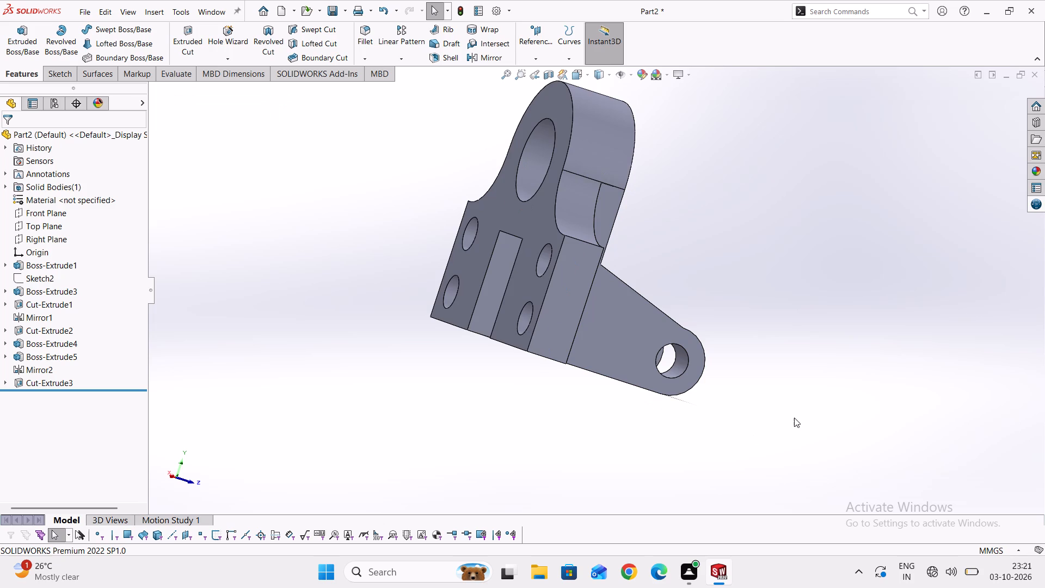
middle_click_drag(795, 418, 715, 436)
scroll(745, 431, "down", 4)
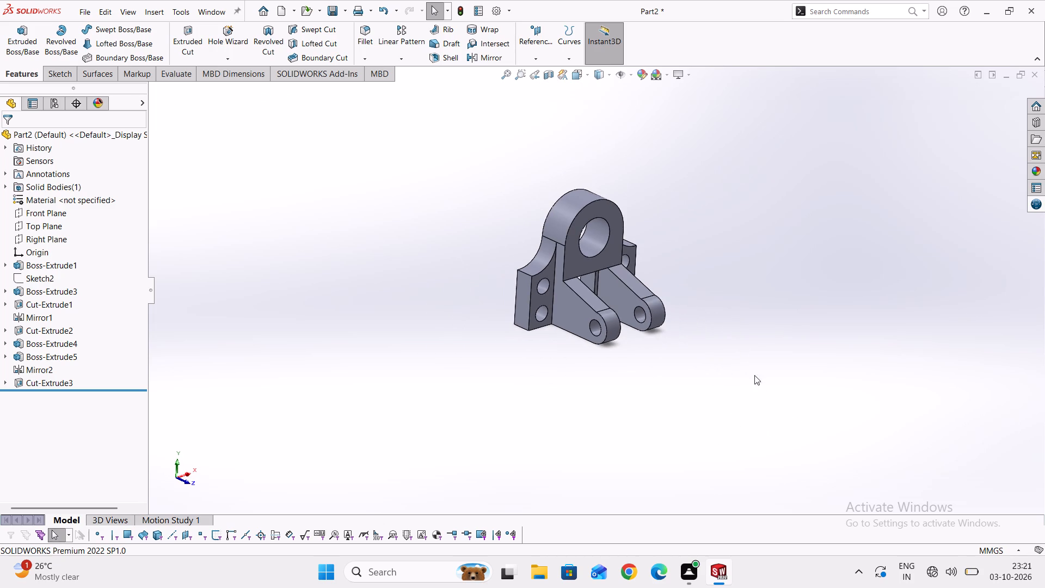
middle_click_drag(749, 334, 669, 386)
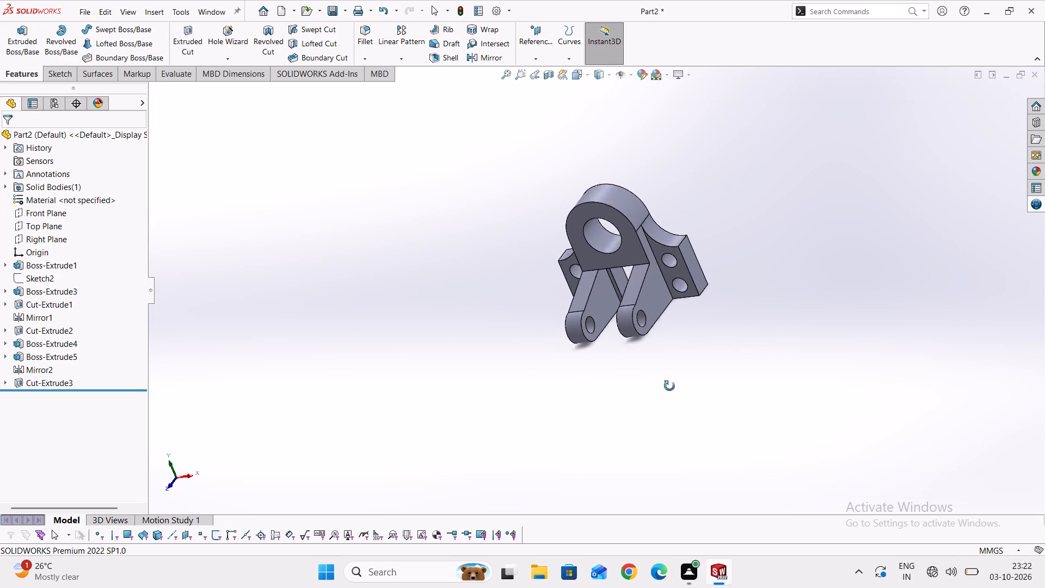
middle_click_drag(669, 386, 732, 212)
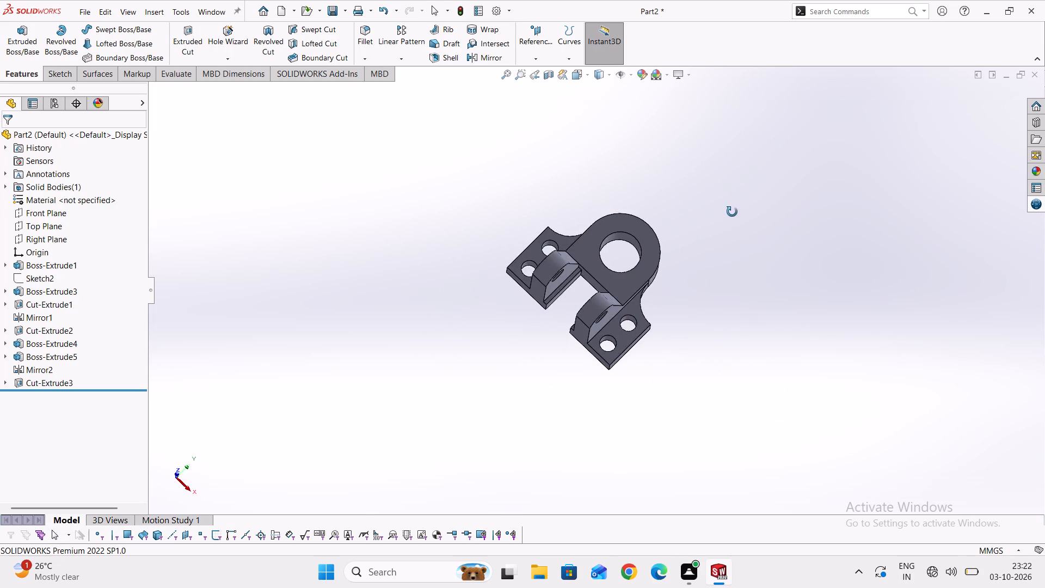
middle_click_drag(732, 212, 736, 211)
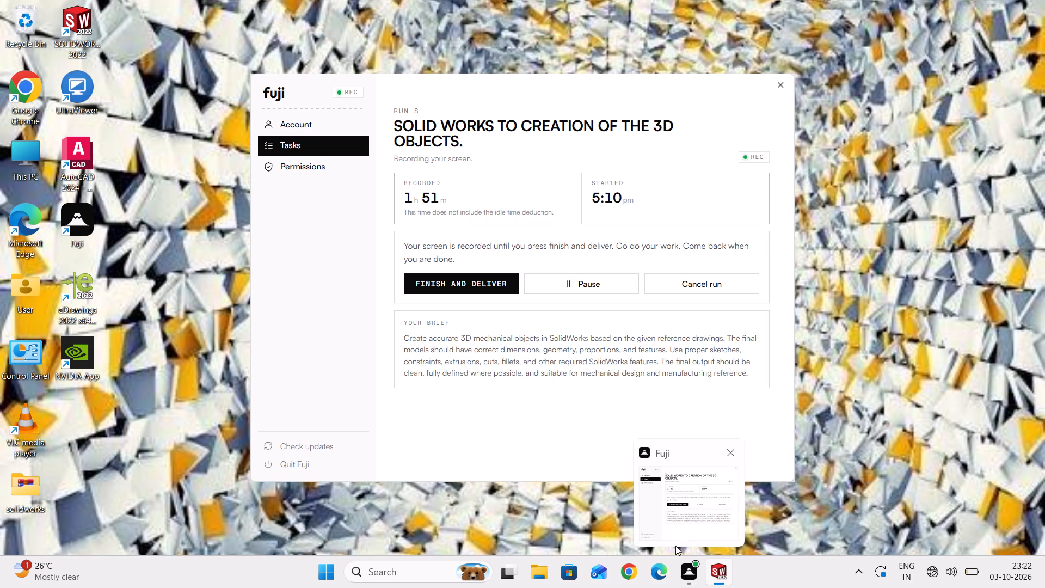
Examine the sloped arms, the rounded lugs and the side block holes from the back, side and front.
scroll(533, 366, "down", 2)
middle_click_drag(534, 357, 536, 357)
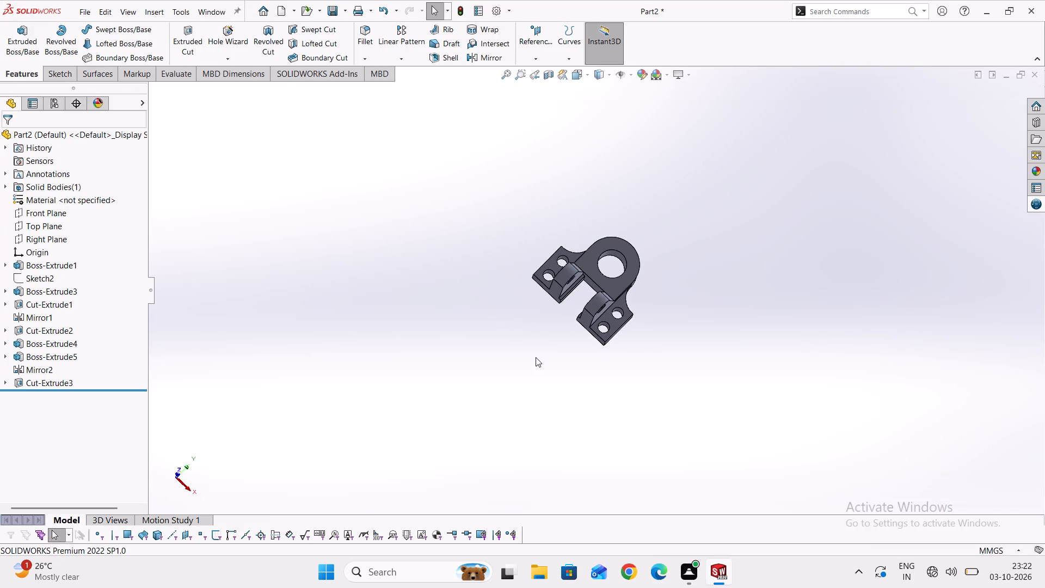
middle_click_drag(536, 357, 836, 468)
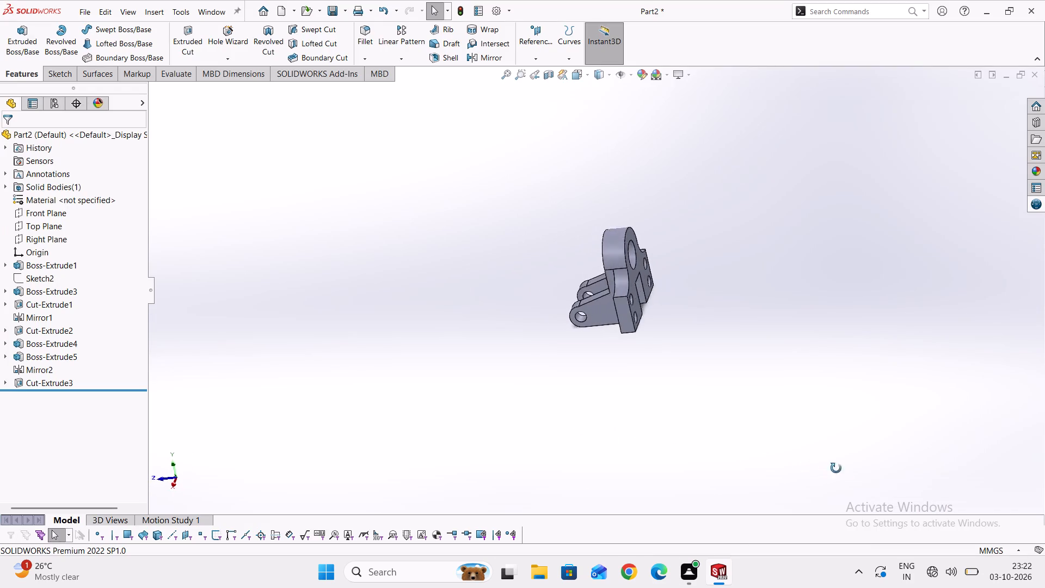
middle_click_drag(836, 468, 884, 470)
middle_click_drag(568, 438, 664, 449)
middle_click_drag(579, 367, 567, 399)
scroll(569, 385, "down", 1)
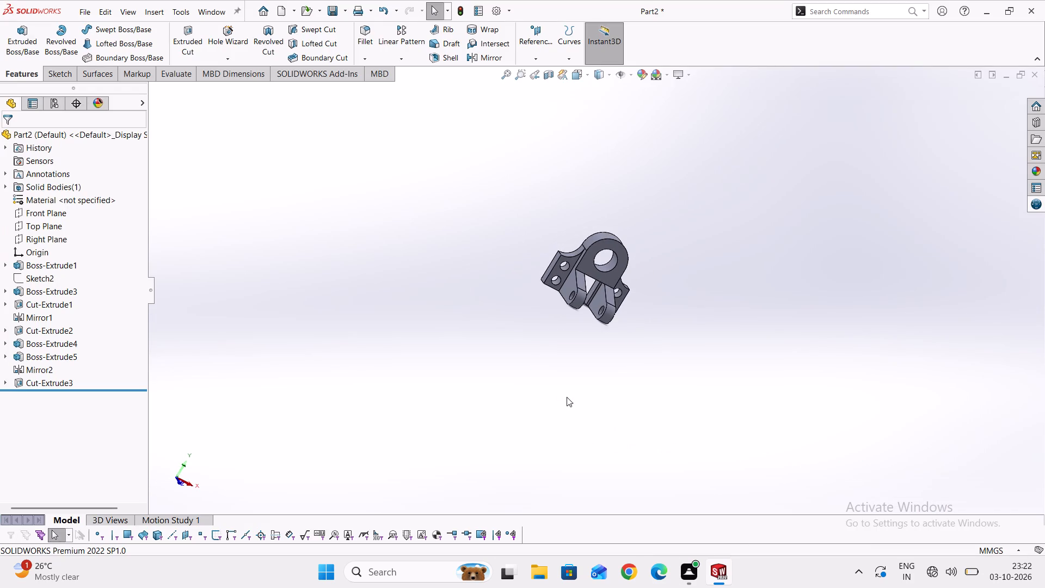
middle_click_drag(558, 364, 560, 382)
scroll(580, 289, "up", 3)
scroll(583, 226, "up", 4)
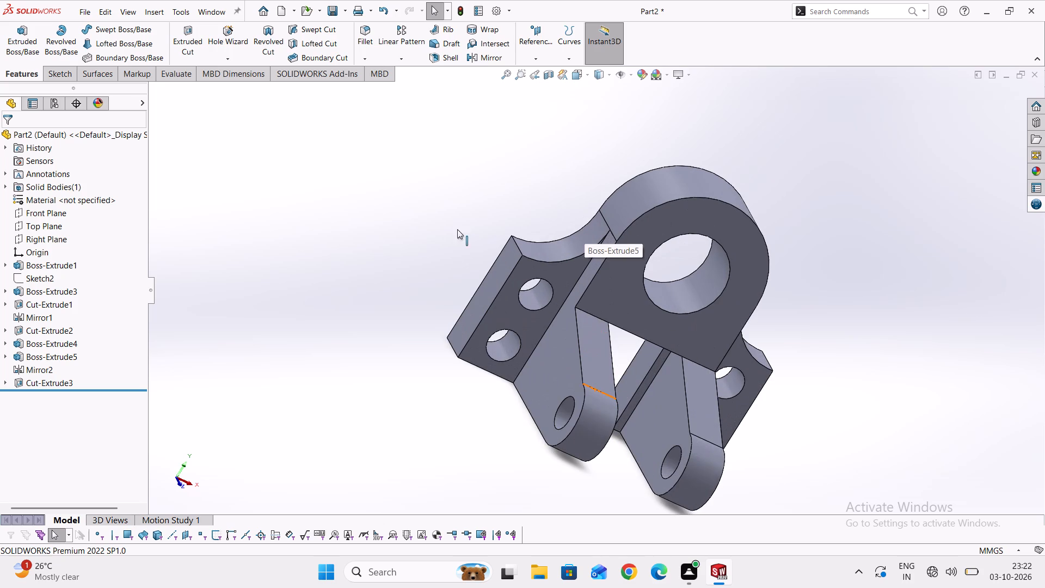
middle_click_drag(436, 264, 543, 306)
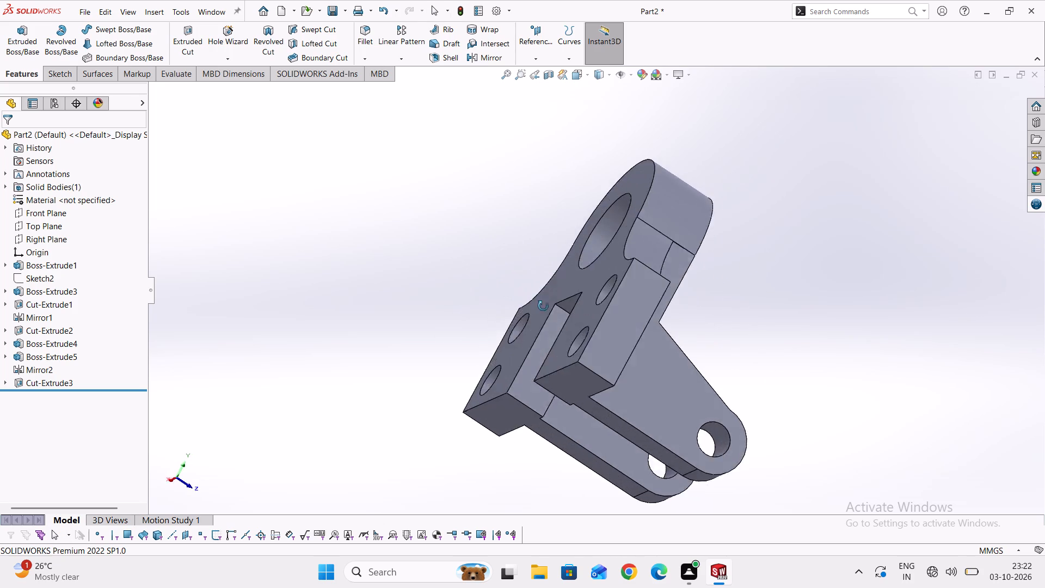
middle_click_drag(543, 306, 770, 320)
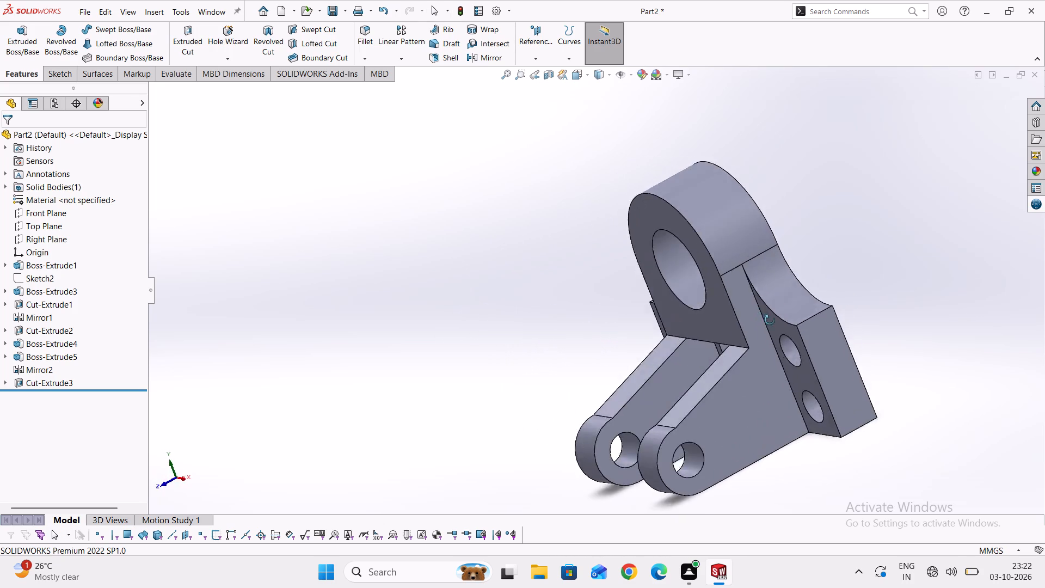
middle_click_drag(770, 320, 824, 225)
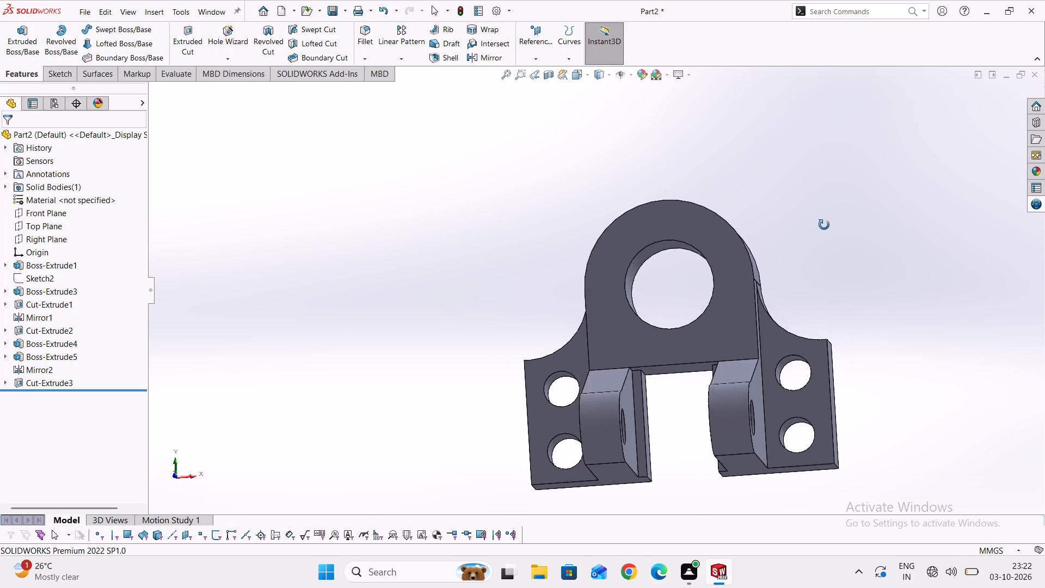
middle_click_drag(824, 225, 871, 228)
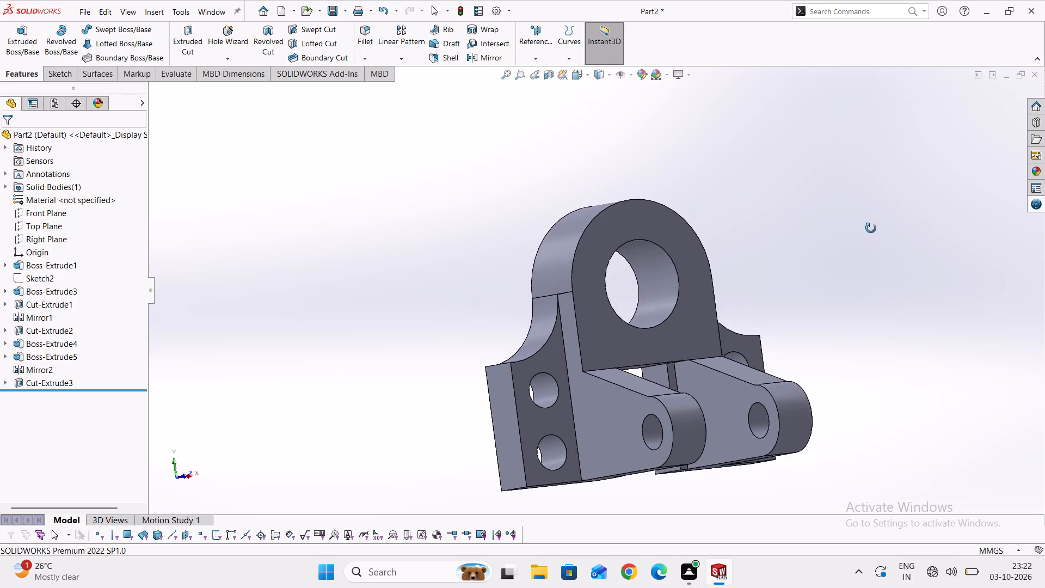
middle_click_drag(871, 228, 852, 265)
scroll(975, 368, "down", 1)
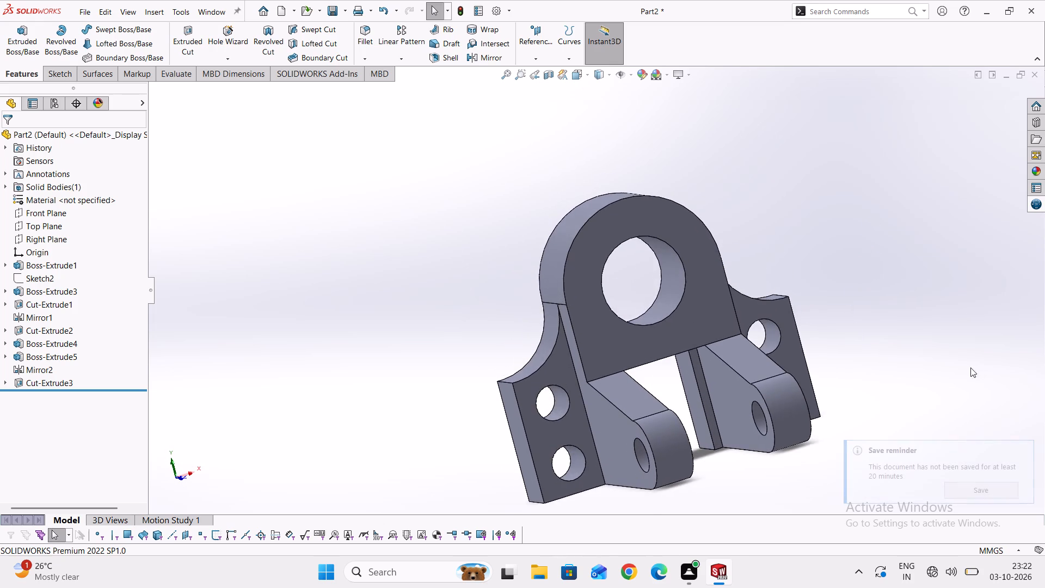
scroll(970, 367, "down", 3)
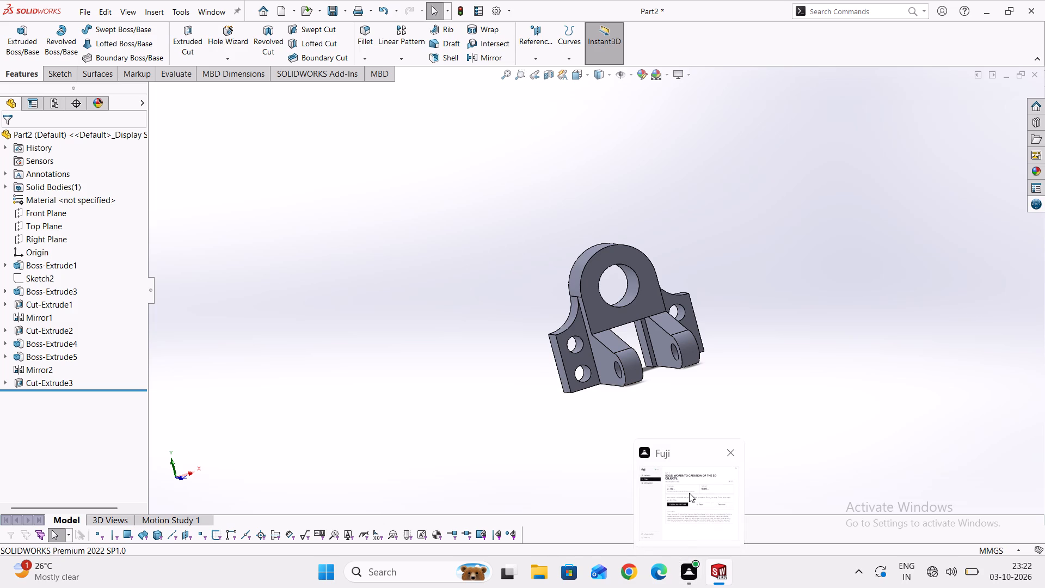
Examine the whole bracket from the back, the side and the front, including the slot between the blocks.
scroll(477, 401, "down", 3)
middle_click_drag(736, 393, 667, 418)
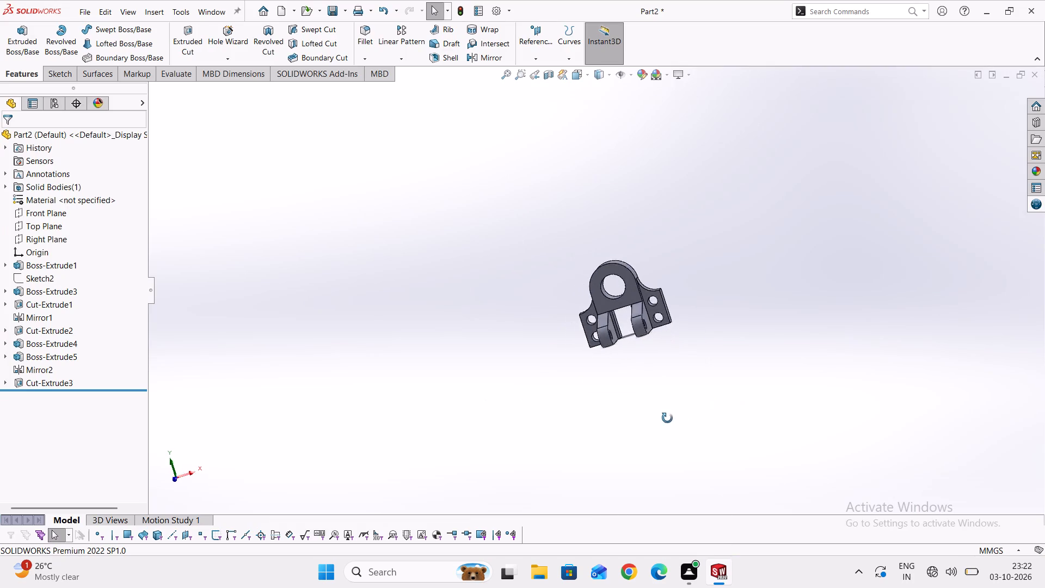
middle_click_drag(667, 418, 647, 420)
middle_click_drag(755, 381, 640, 394)
middle_click_drag(733, 367, 631, 379)
scroll(528, 344, "up", 2)
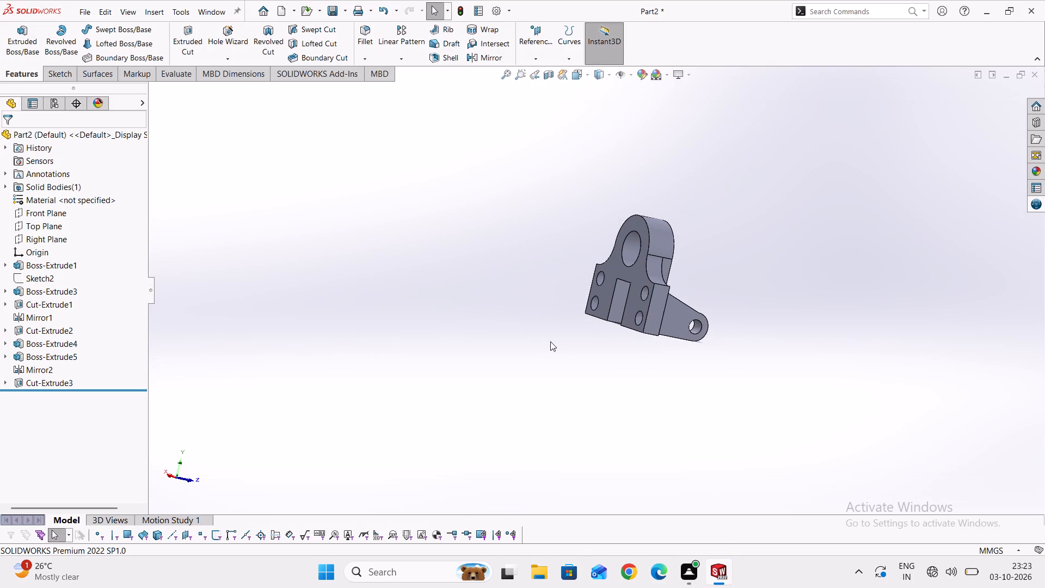
scroll(656, 341, "up", 2)
middle_click_drag(560, 378, 720, 423)
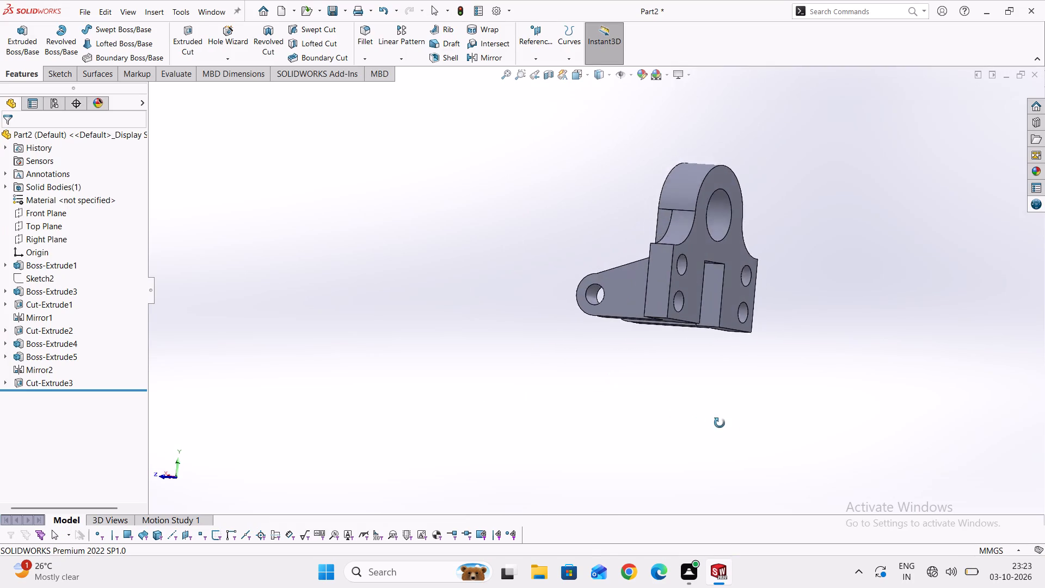
middle_click_drag(720, 423, 850, 438)
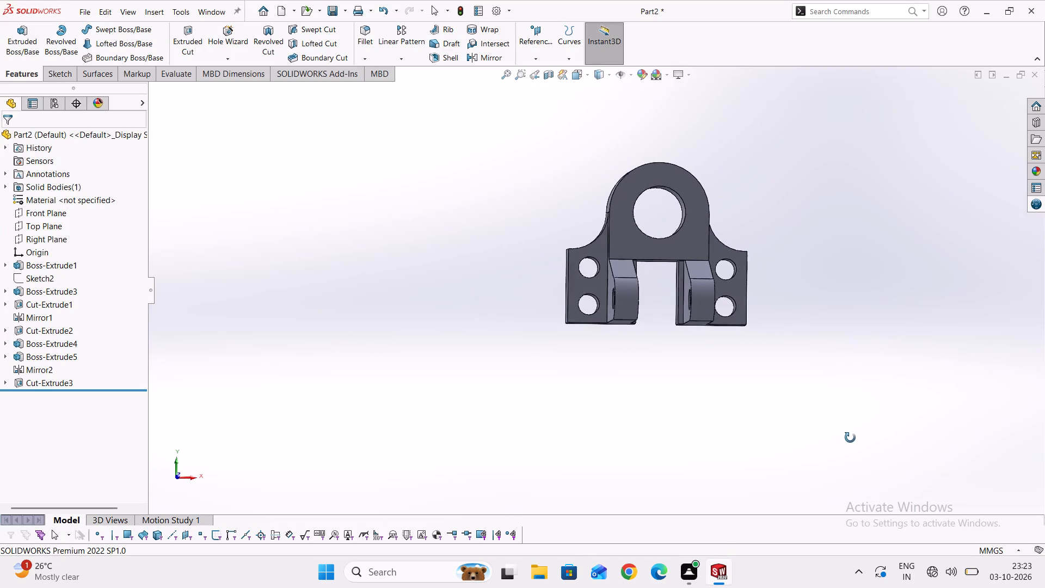
middle_click_drag(850, 438, 838, 489)
scroll(752, 416, "down", 1)
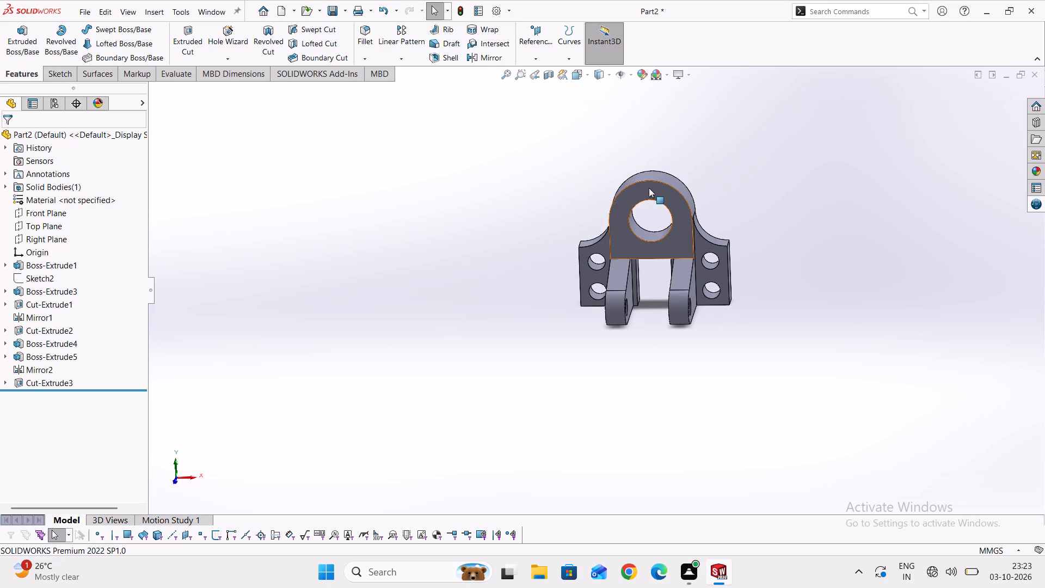
Examine the boss bore, the arm tops, the lug holes and the underside of the bracket up close.
scroll(649, 188, "up", 4)
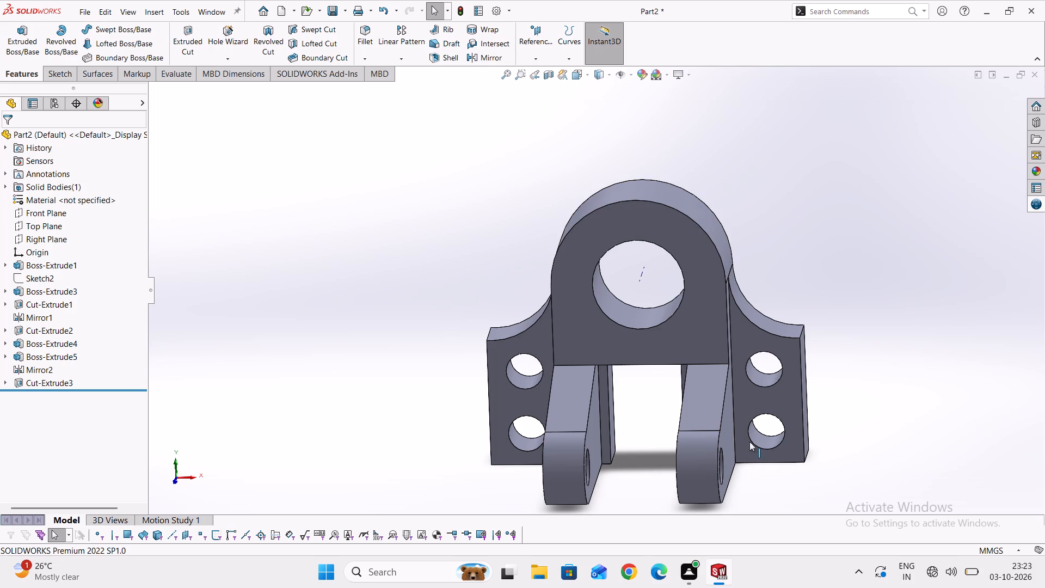
middle_click_drag(843, 333, 726, 381)
middle_click_drag(868, 344, 773, 423)
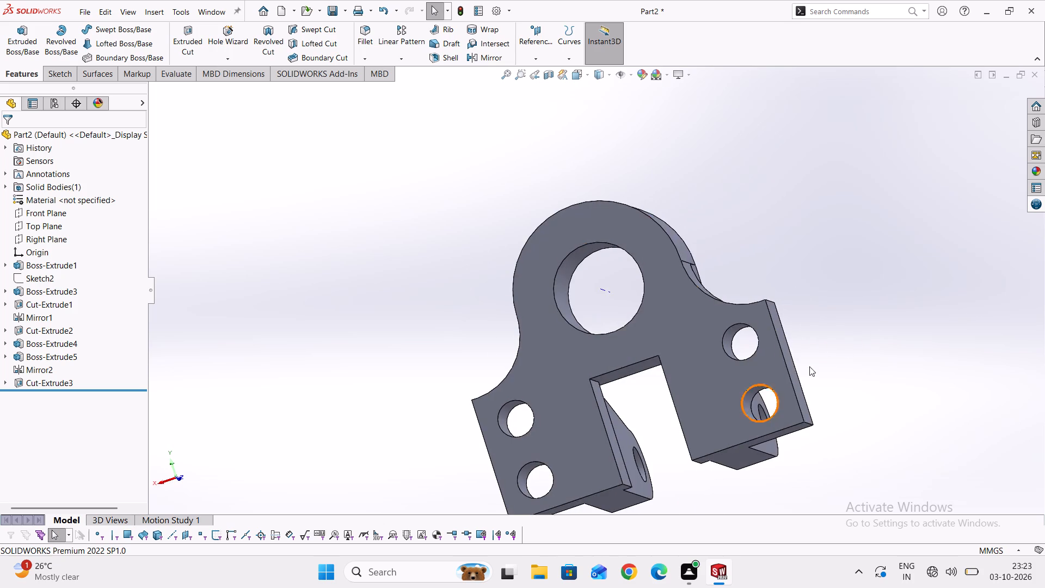
middle_click_drag(855, 354, 728, 378)
middle_click_drag(871, 373, 729, 383)
scroll(756, 362, "up", 3)
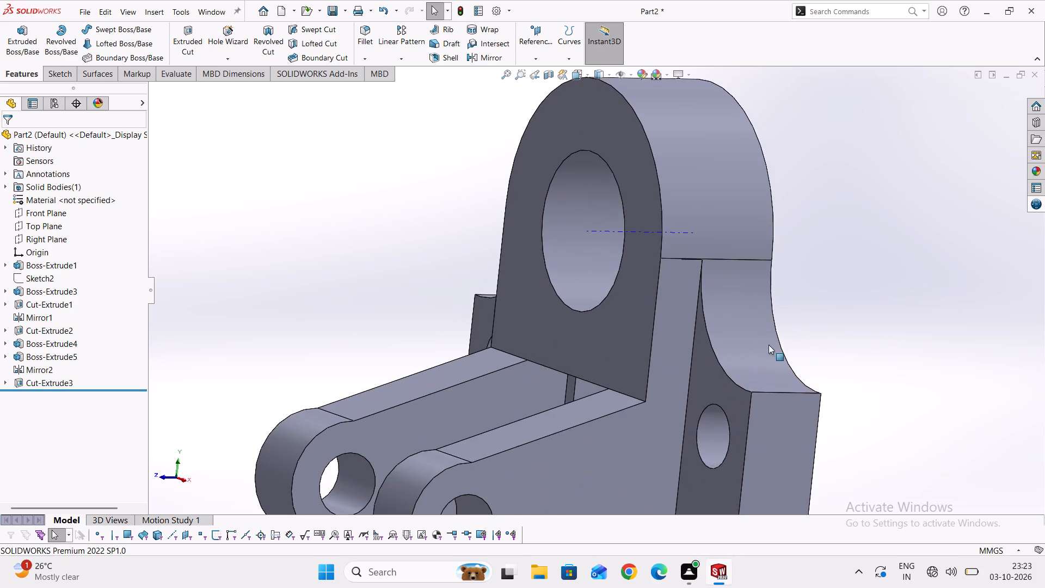
scroll(811, 289, "down", 3)
middle_click_drag(821, 297, 896, 370)
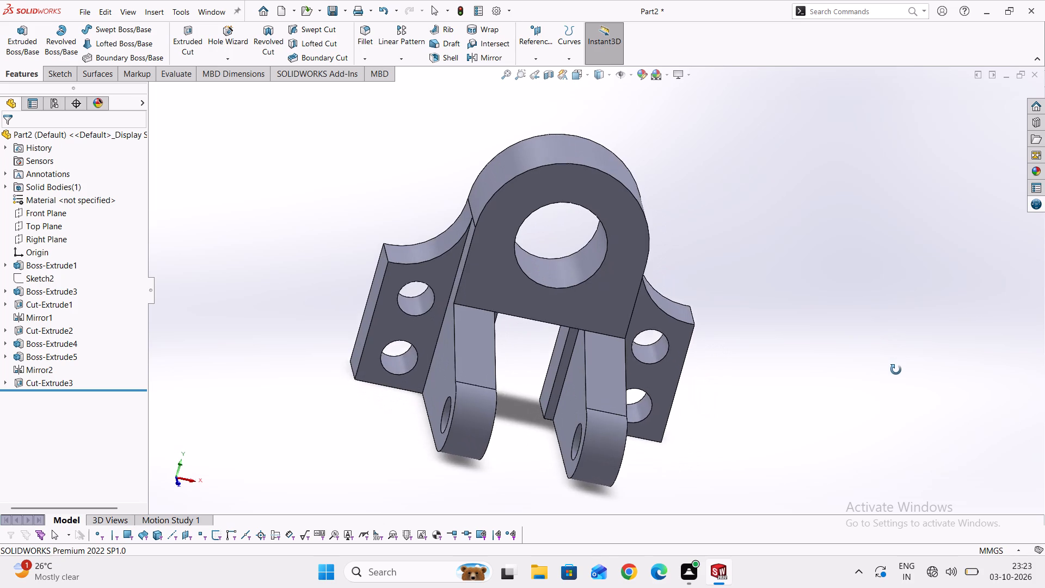
middle_click_drag(896, 370, 893, 382)
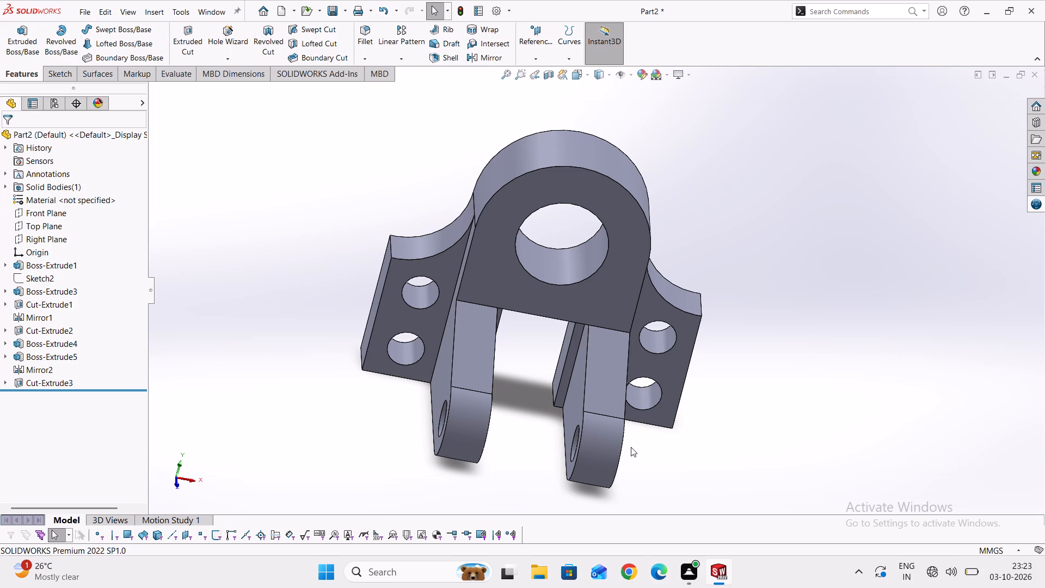
scroll(631, 446, "up", 2)
scroll(533, 393, "up", 2)
scroll(530, 389, "down", 4)
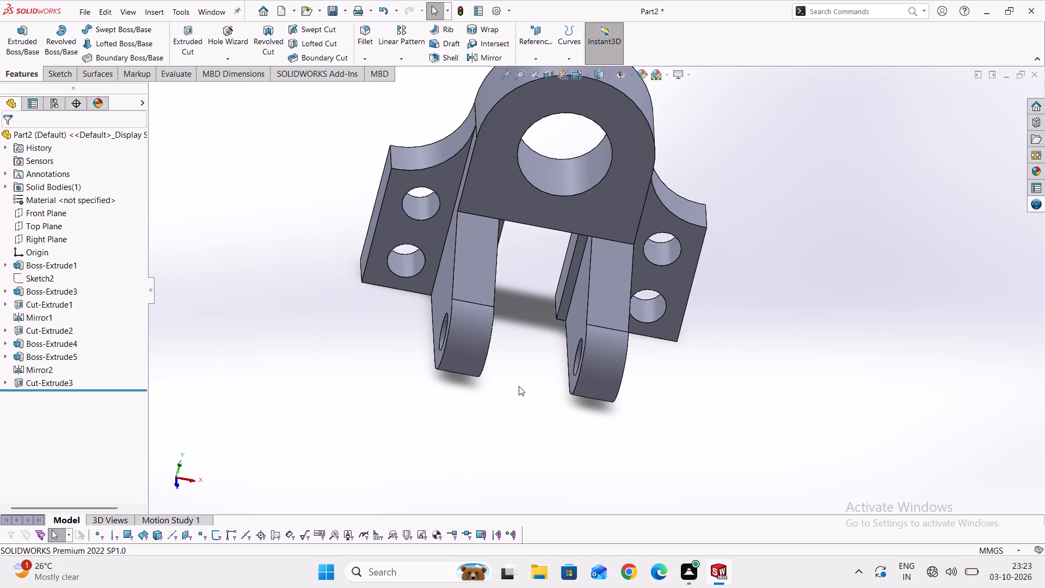
middle_click_drag(521, 386, 711, 427)
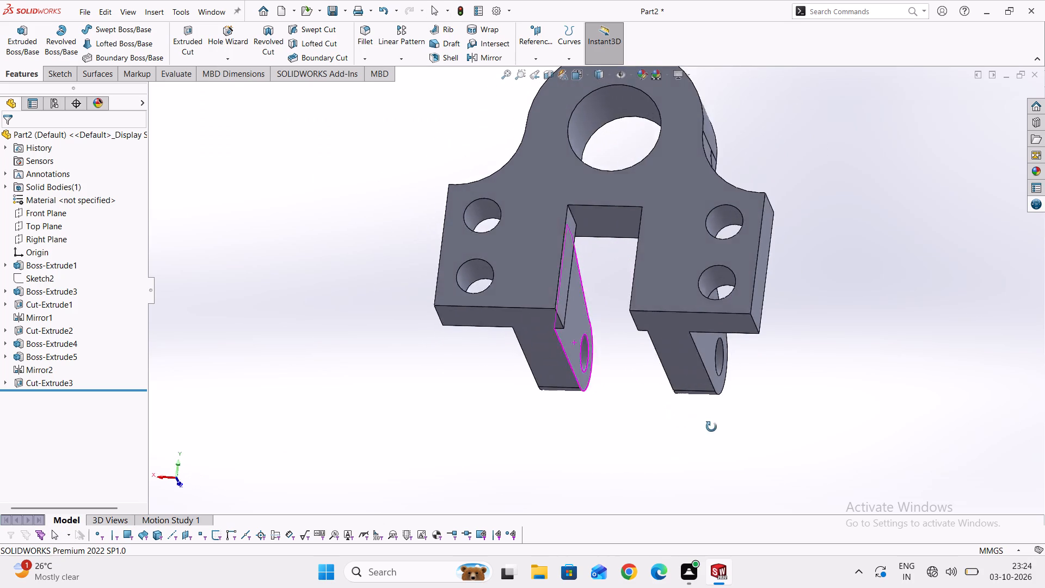
middle_click_drag(711, 427, 822, 439)
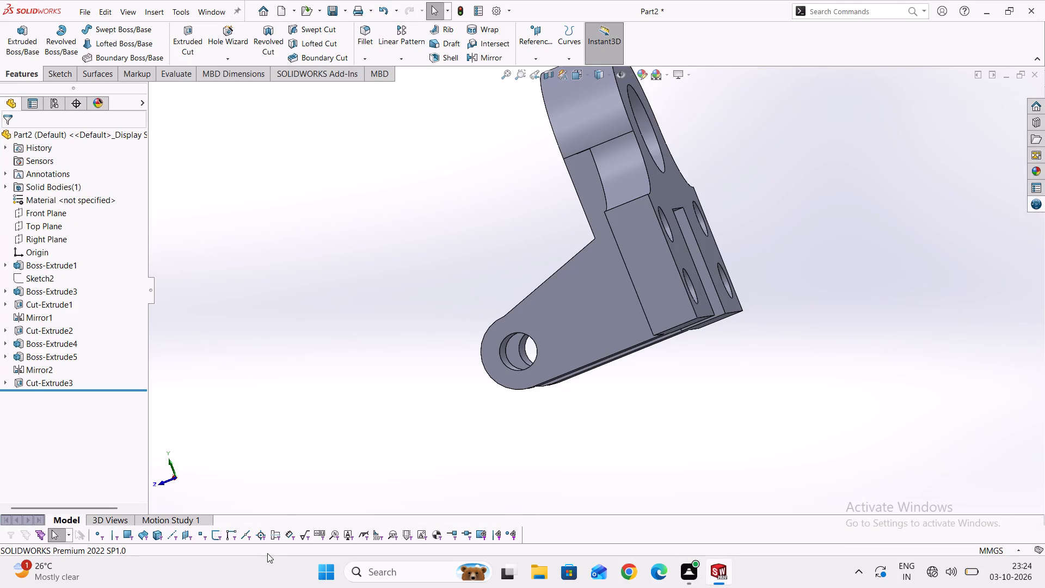
Open the existing part 3oct2026.4.
left_click(79, 10)
left_click(104, 46)
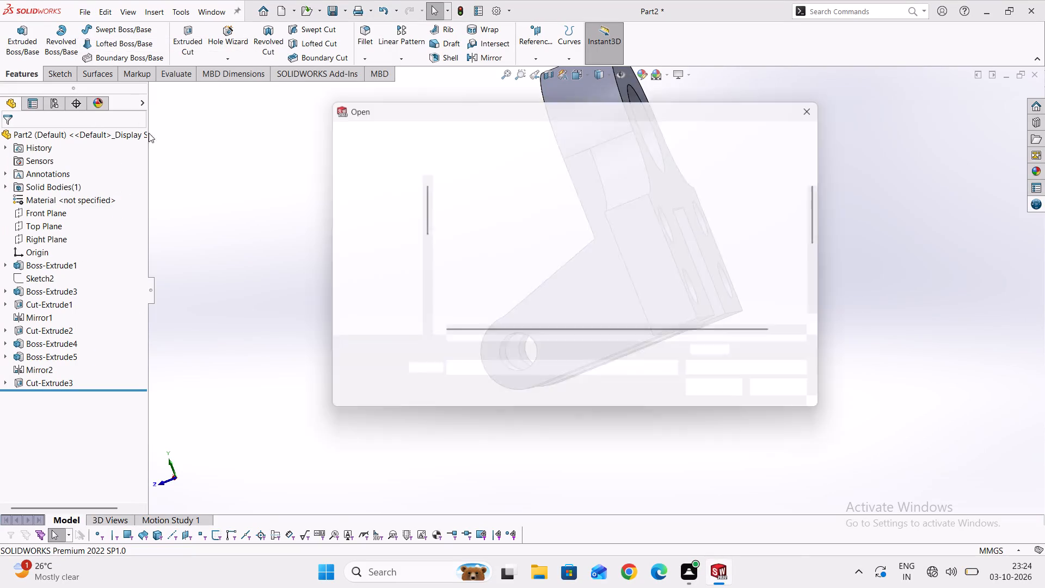
scroll(492, 282, "down", 9)
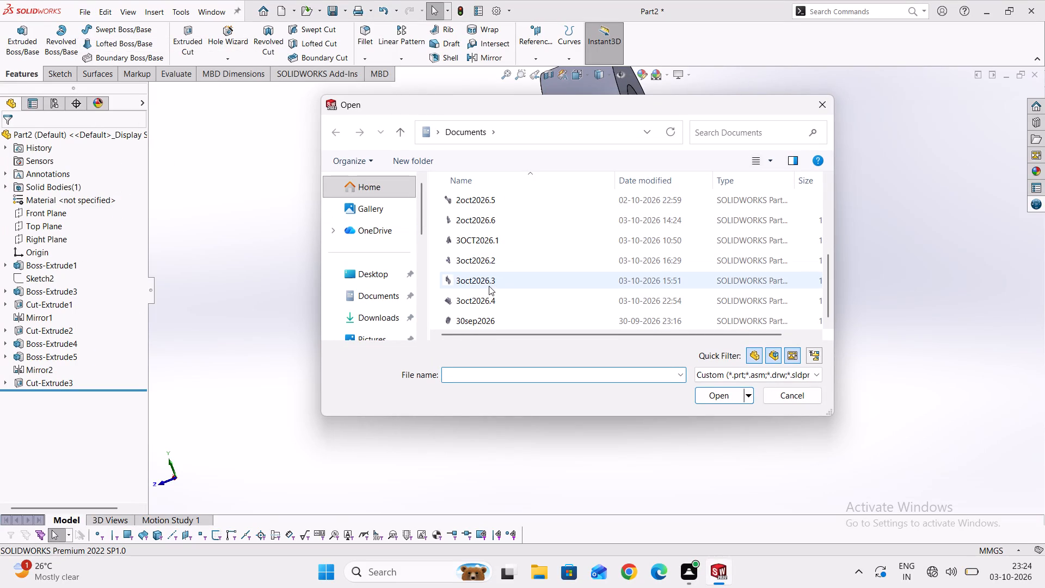
scroll(489, 286, "down", 3)
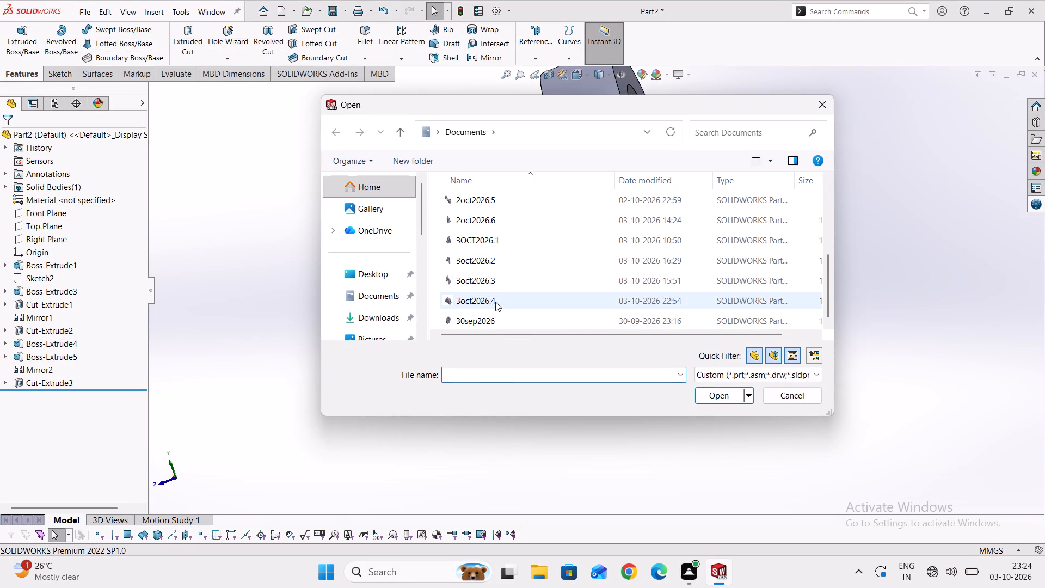
double_click(495, 301)
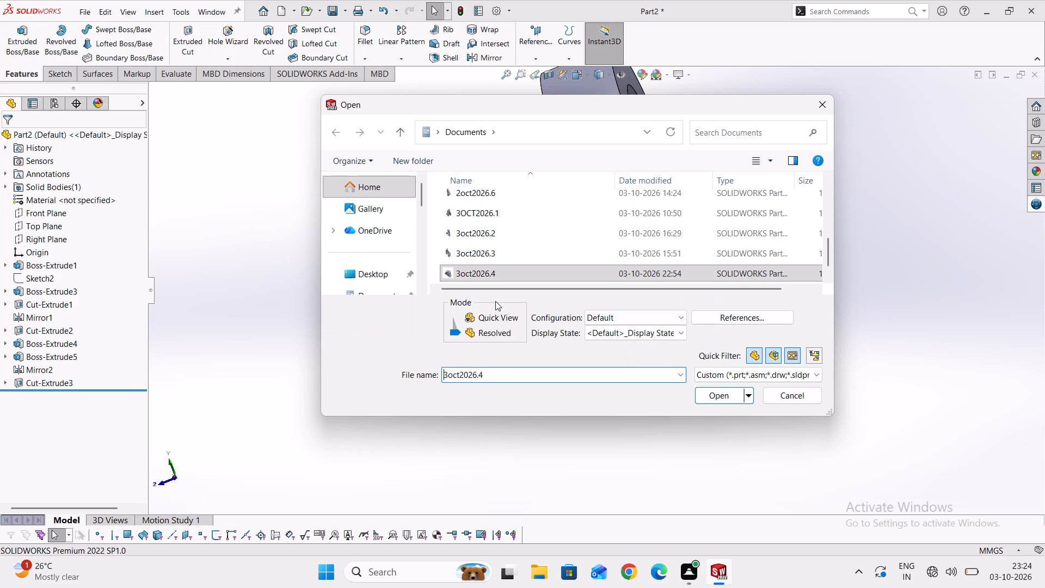
left_click(724, 402)
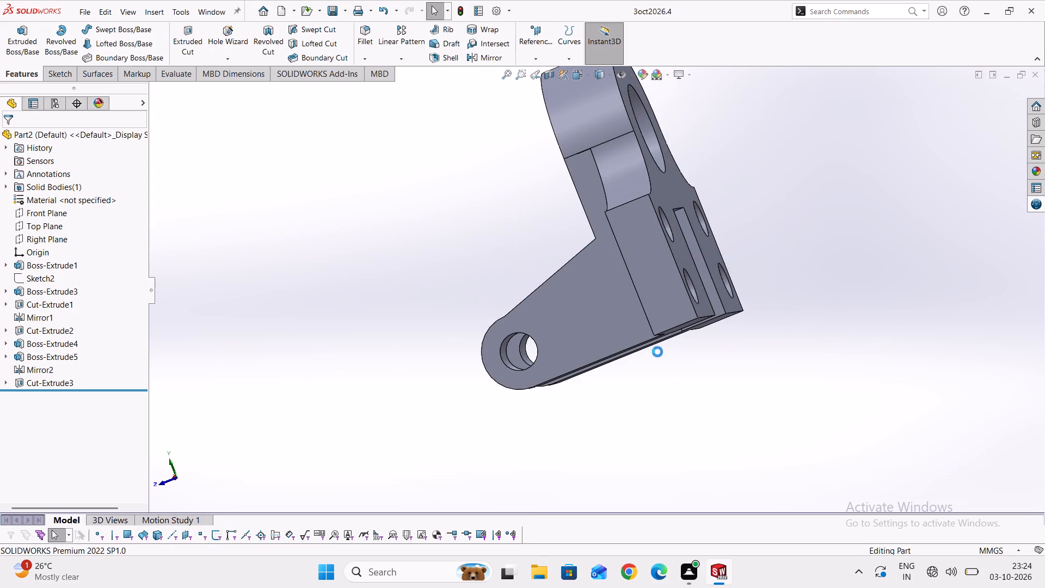
Examine the opened bearing bracket's base, twin upright plates, side hole and bored boss from the front and at an angle.
scroll(657, 352, "down", 2)
middle_click_drag(482, 332, 511, 409)
middle_click_drag(648, 409, 627, 395)
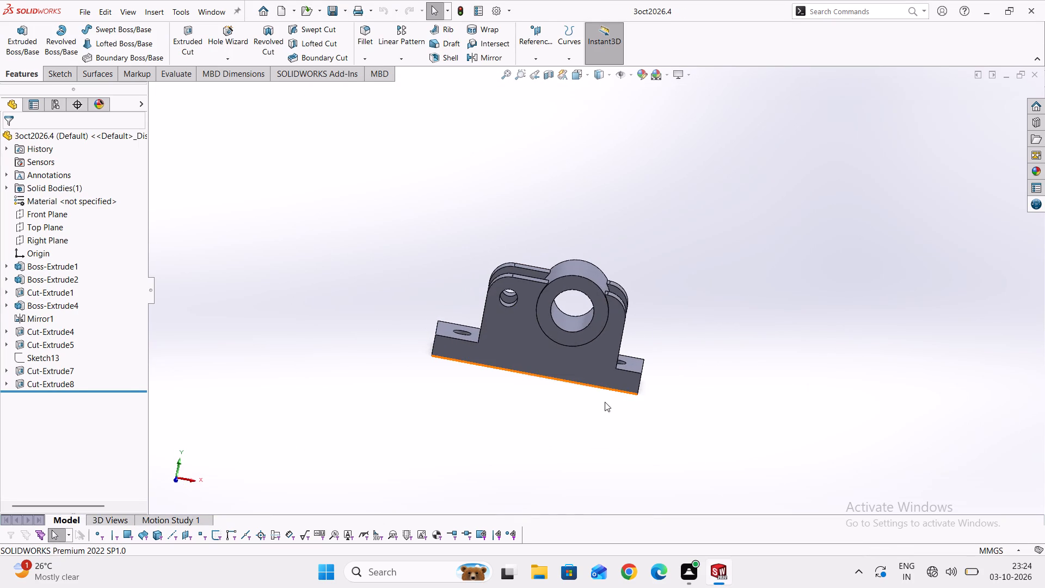
middle_click_drag(606, 408, 594, 379)
middle_click_drag(611, 382, 640, 382)
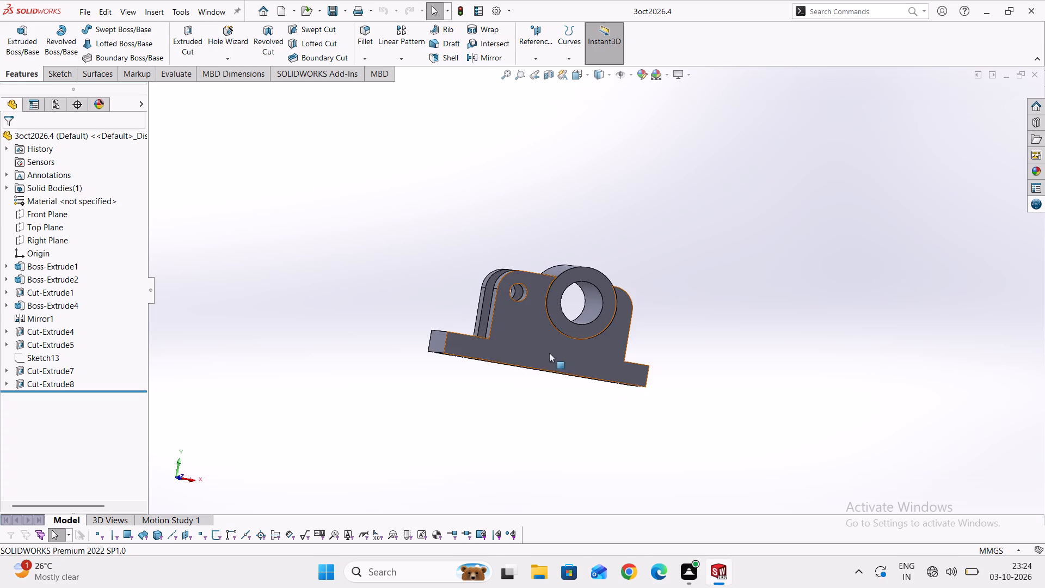
middle_click_drag(536, 358, 543, 362)
scroll(487, 331, "up", 5)
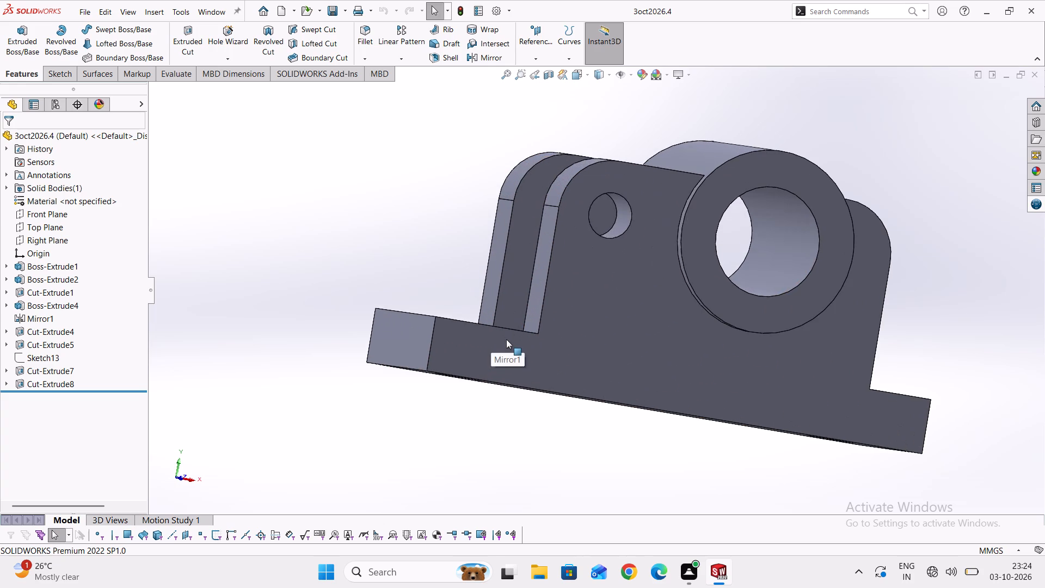
scroll(511, 345, "down", 2)
scroll(554, 321, "up", 2)
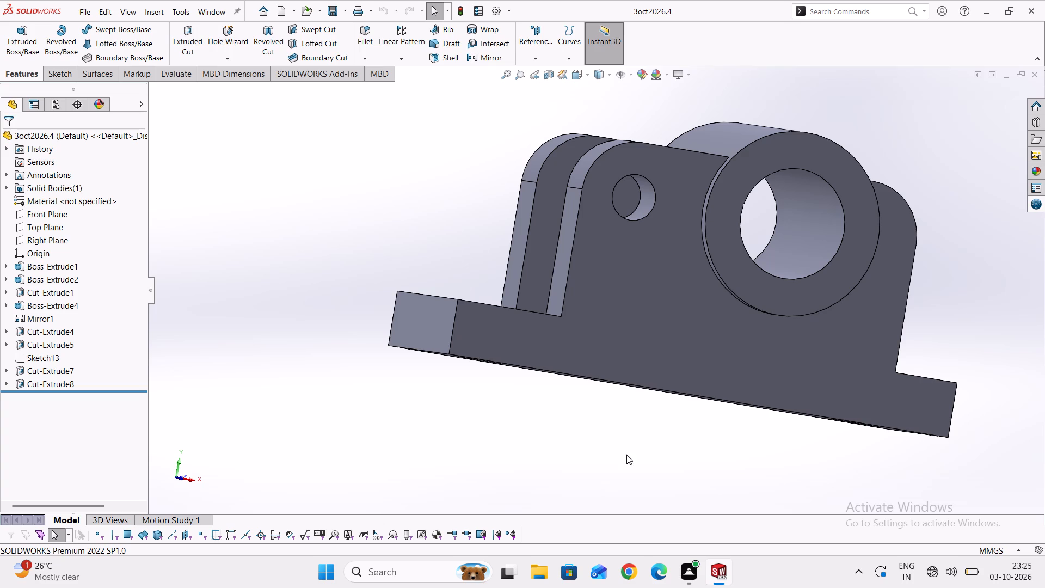
Start a sketch on the bracket's front face and draw a circle about 12.4 mm in diameter at the corner between base and upright.
scroll(573, 396, "down", 2)
right_click(628, 326)
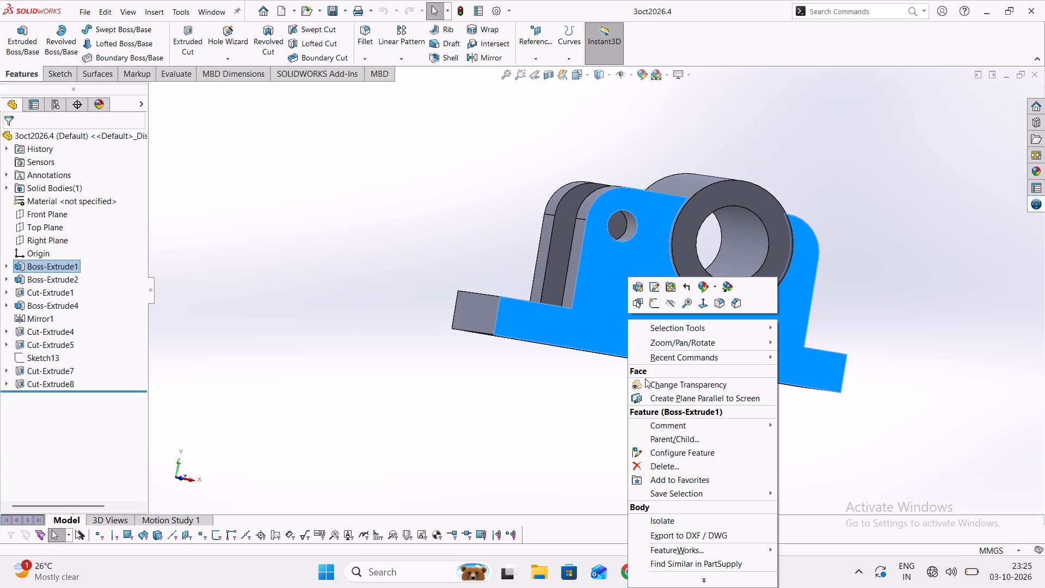
left_click(63, 70)
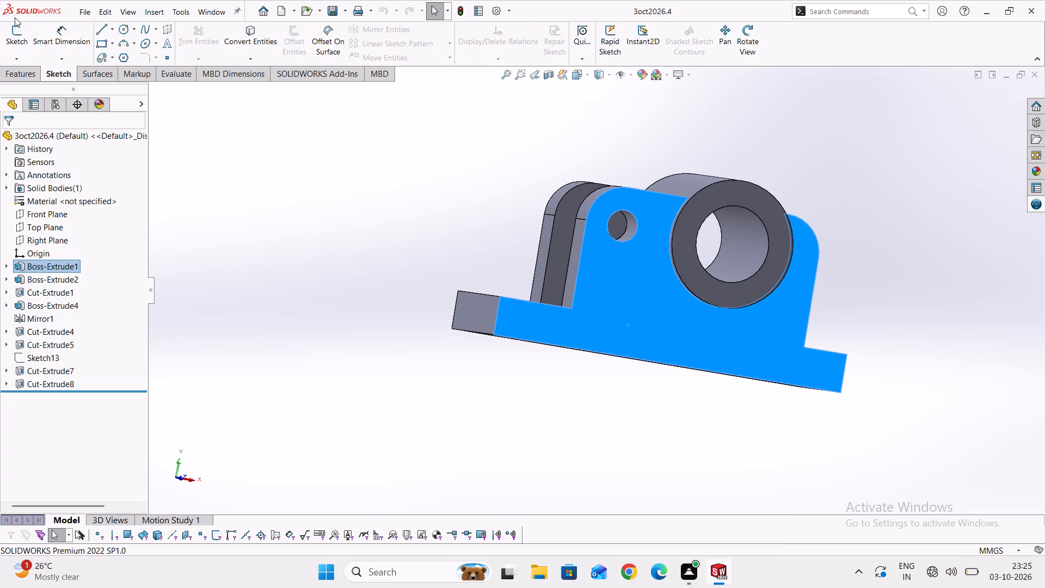
left_click(12, 34)
scroll(440, 364, "up", 2)
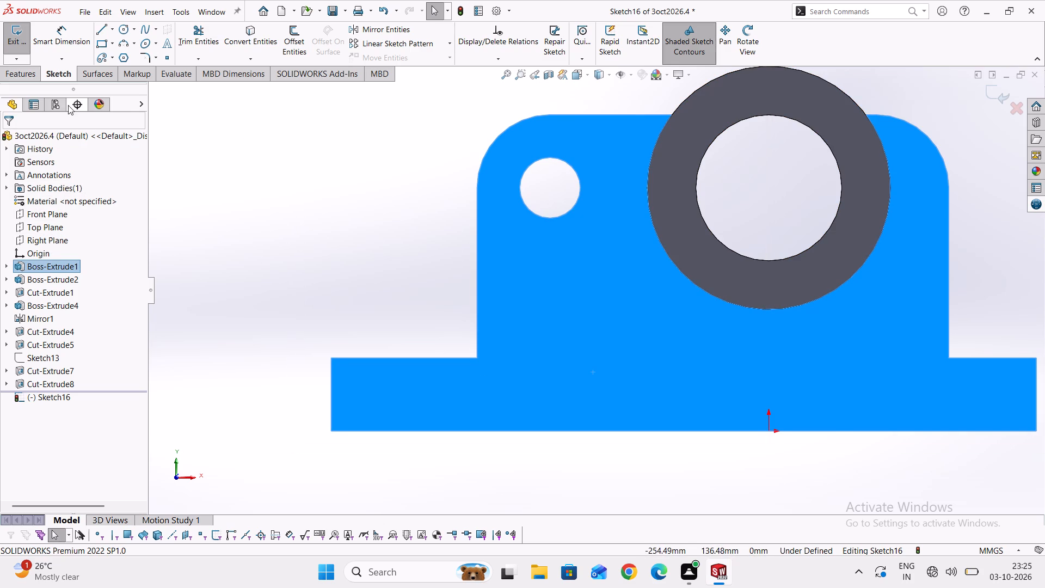
left_click(125, 32)
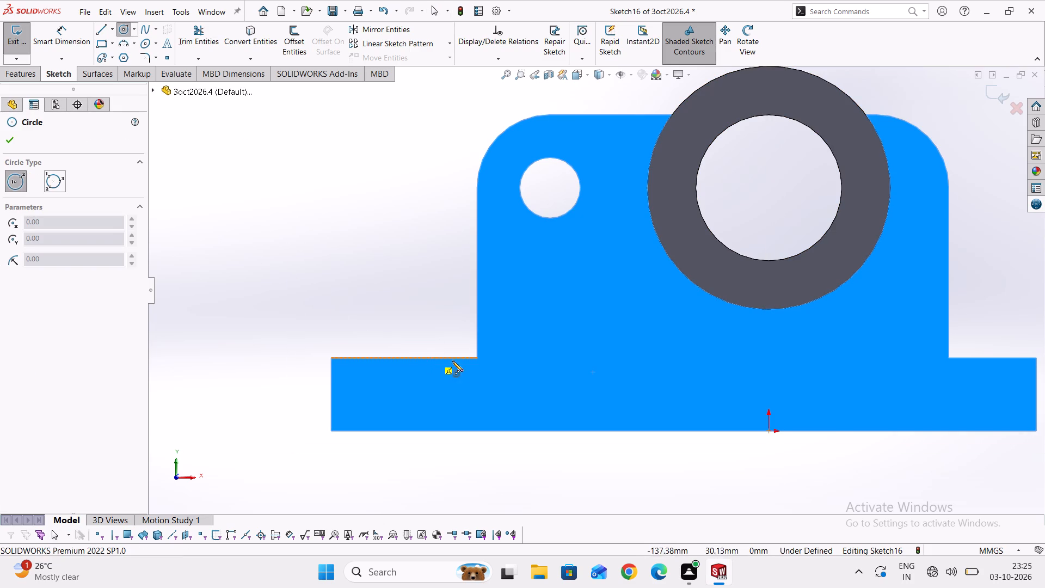
scroll(482, 356, "up", 2)
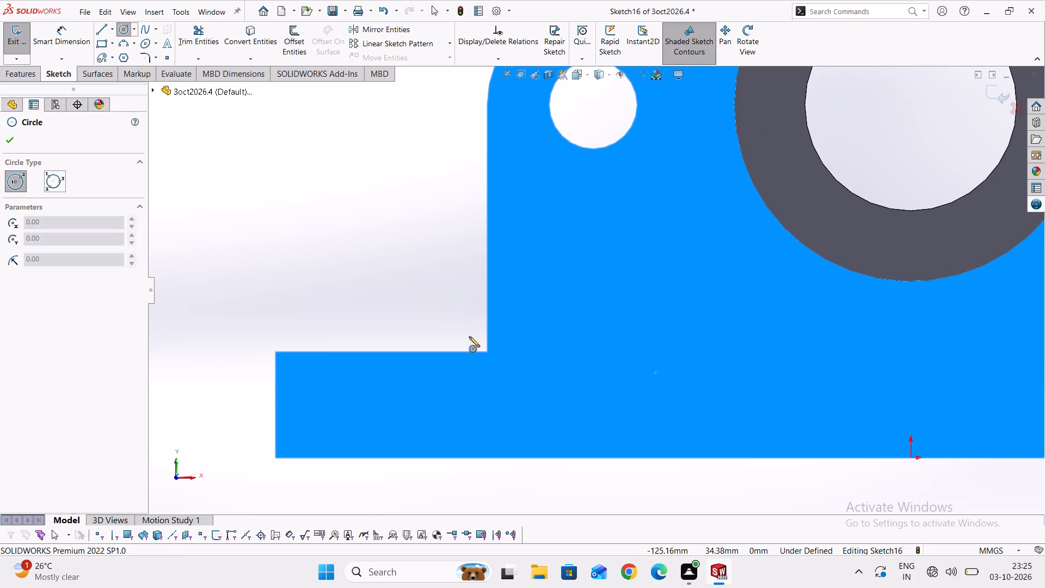
left_click(471, 329)
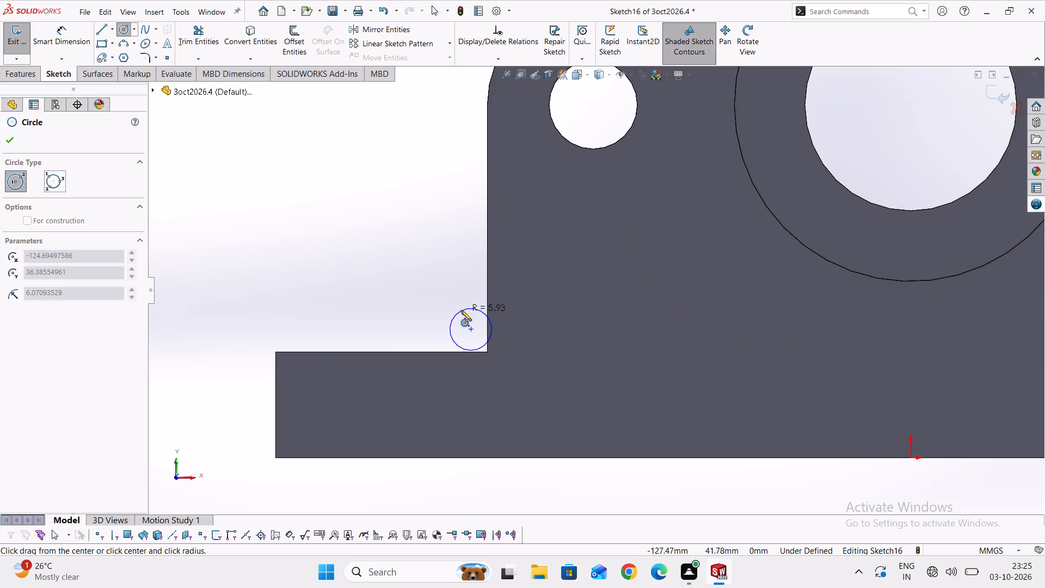
left_click(461, 310)
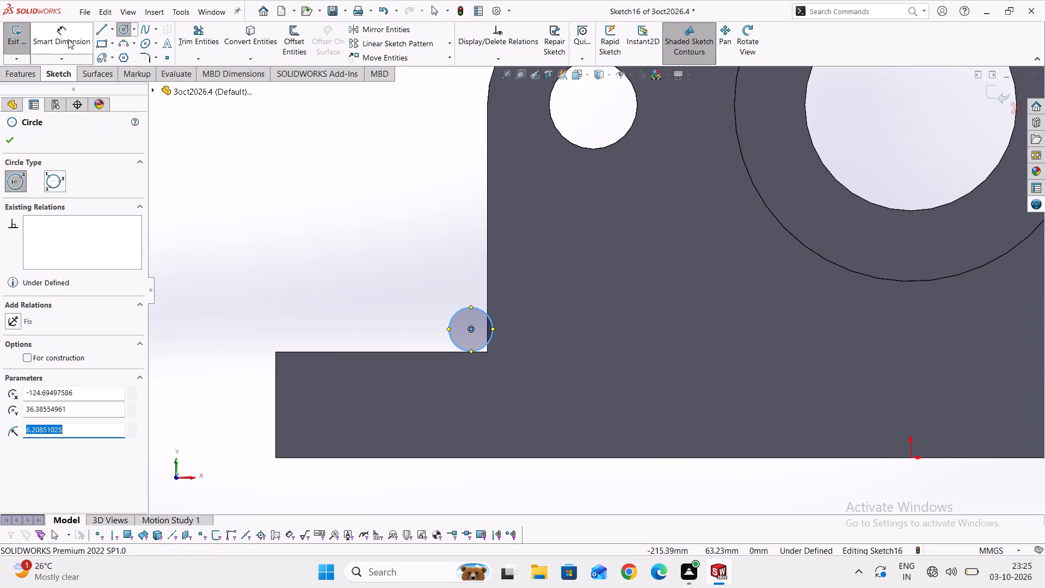
Dimension the corner circle's diameter as 15 mm.
left_click(73, 42)
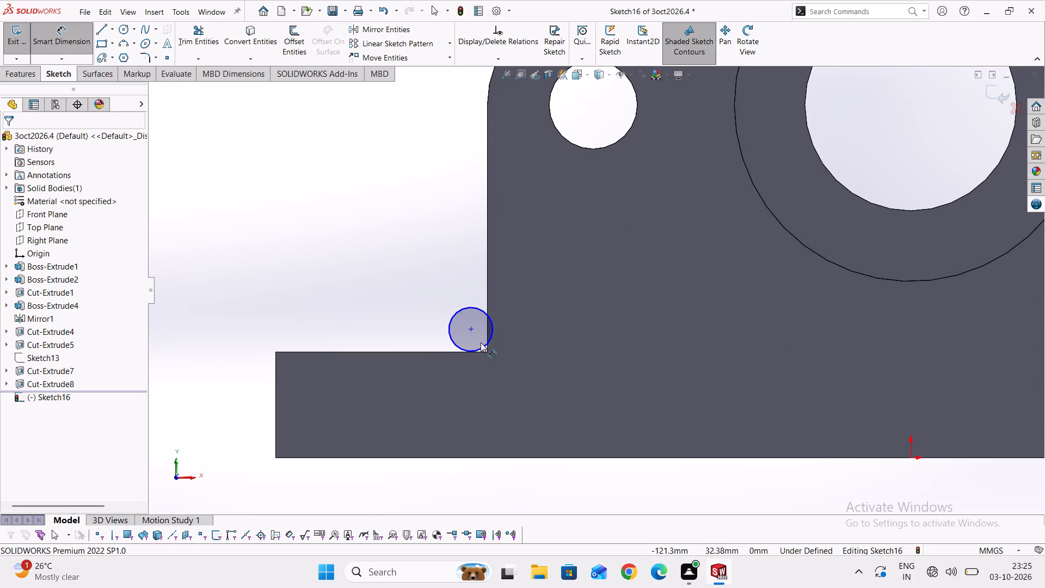
scroll(481, 342, "up", 3)
left_click(451, 290)
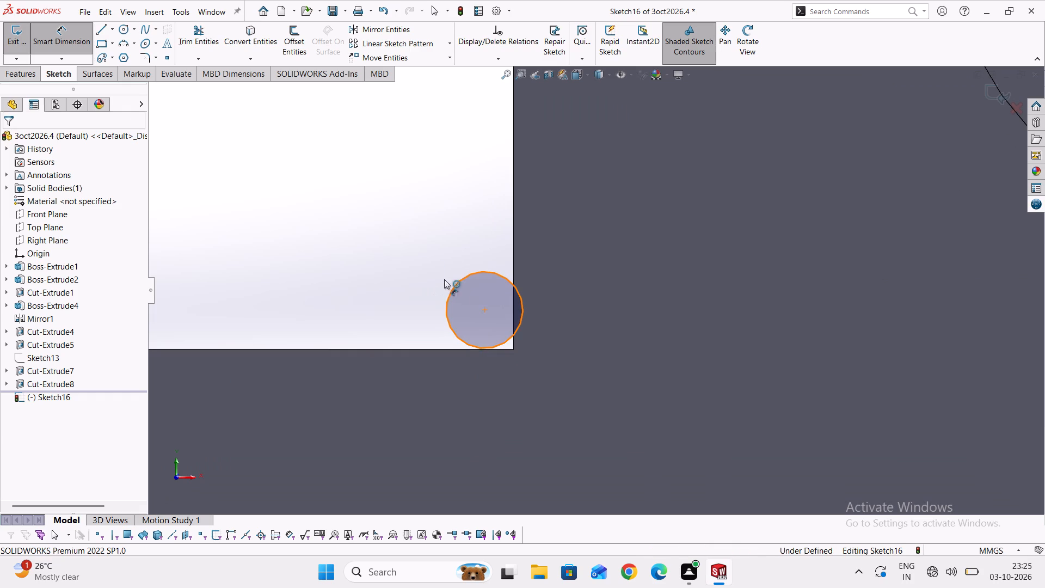
left_click(355, 218)
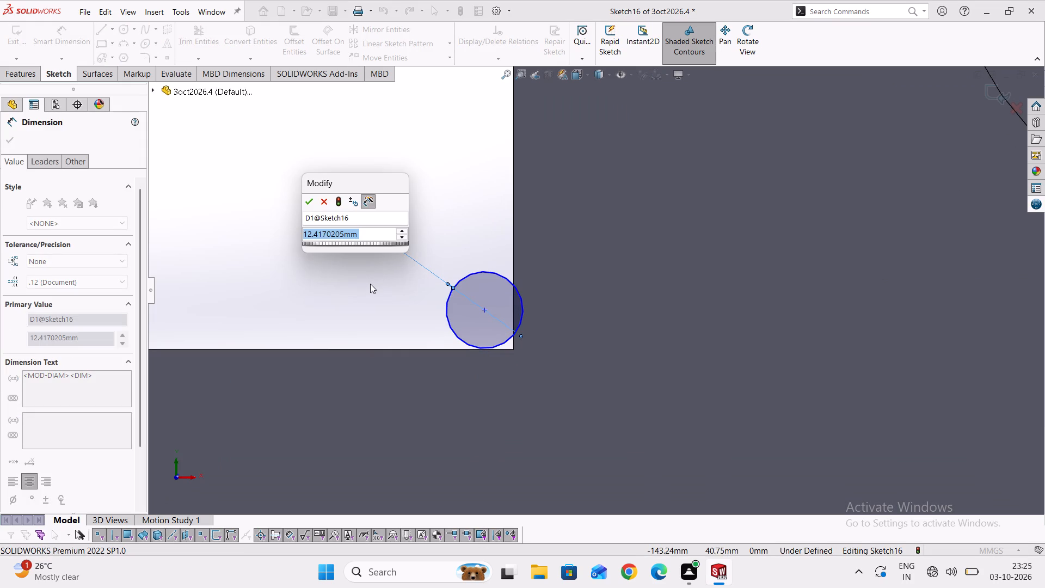
key("1")
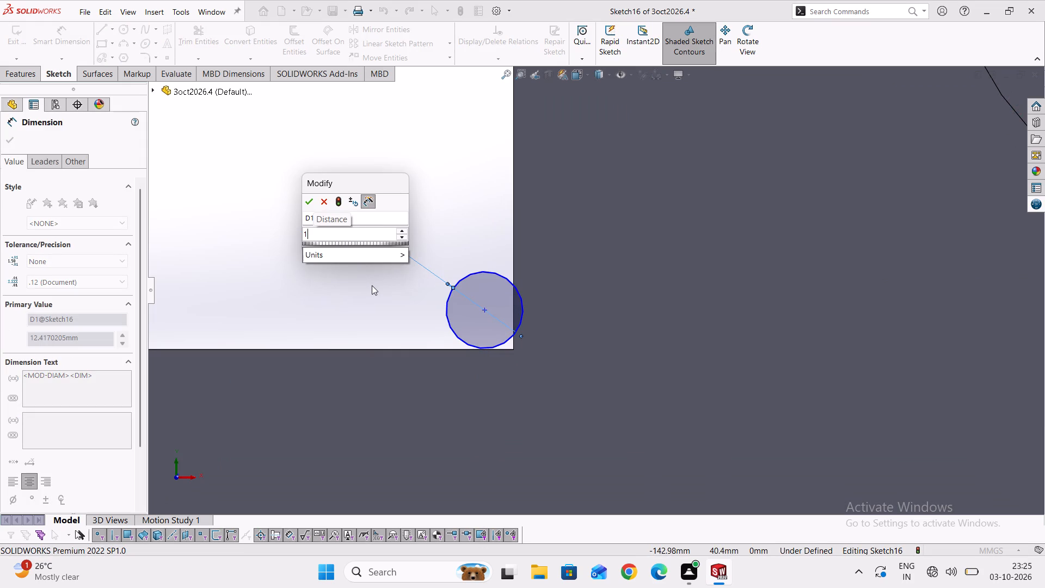
key("5")
key("Return")
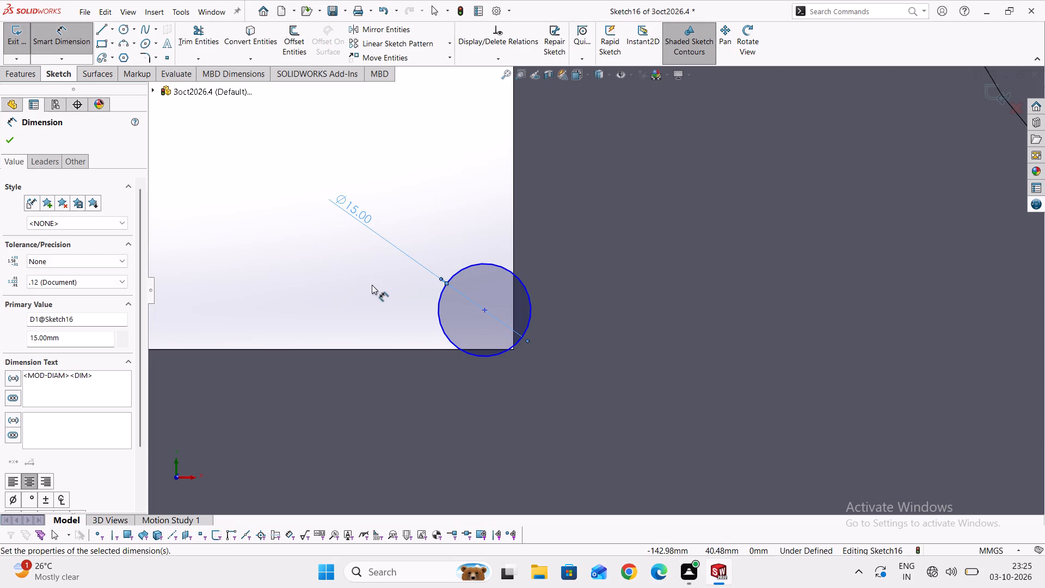
Add a tangent relation between the corner circle and the base's top edge.
scroll(497, 348, "up", 1)
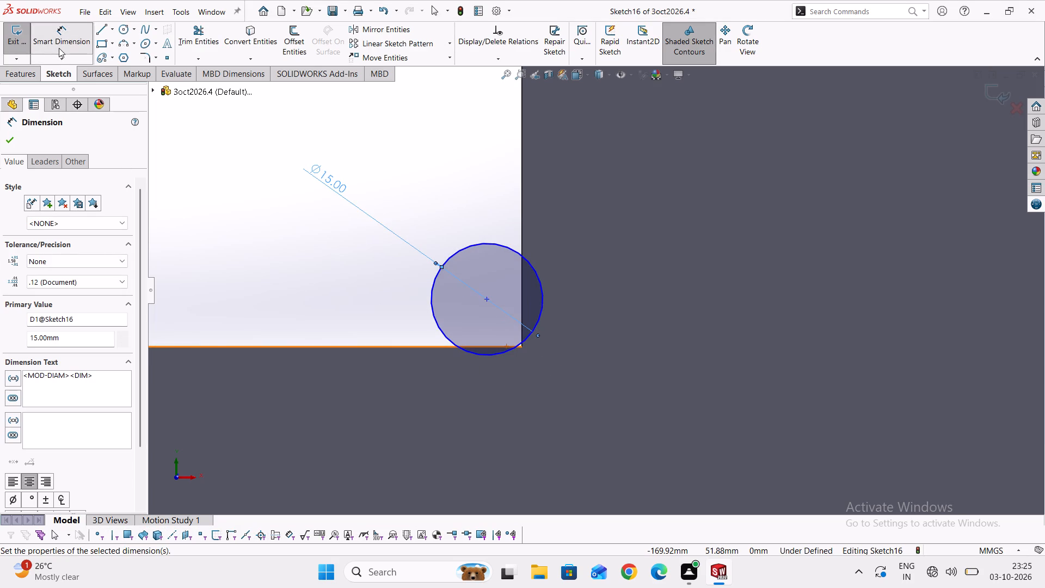
left_click(59, 47)
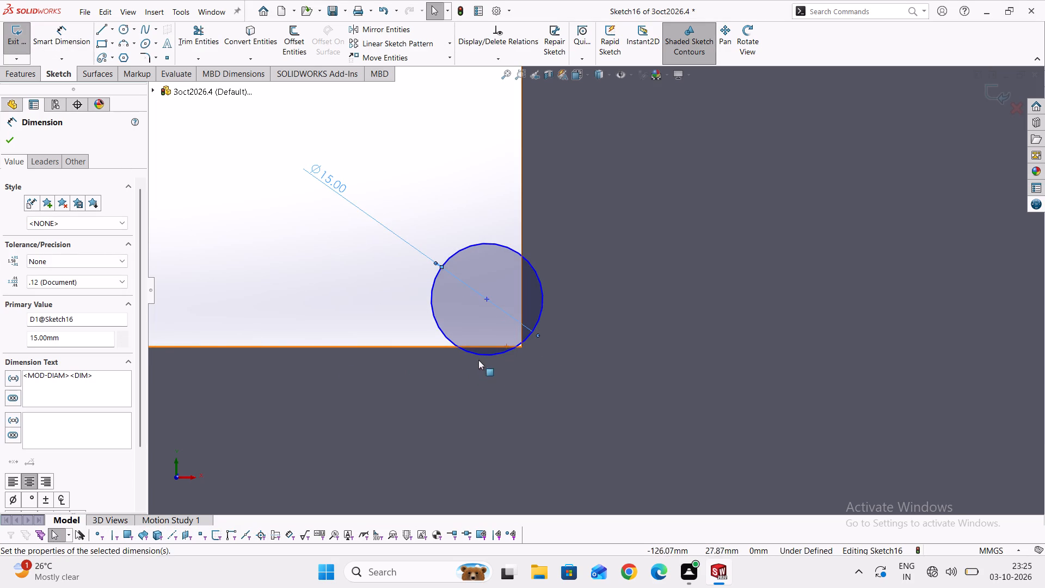
left_click(481, 356, "ctrl")
left_click(483, 345, "ctrl")
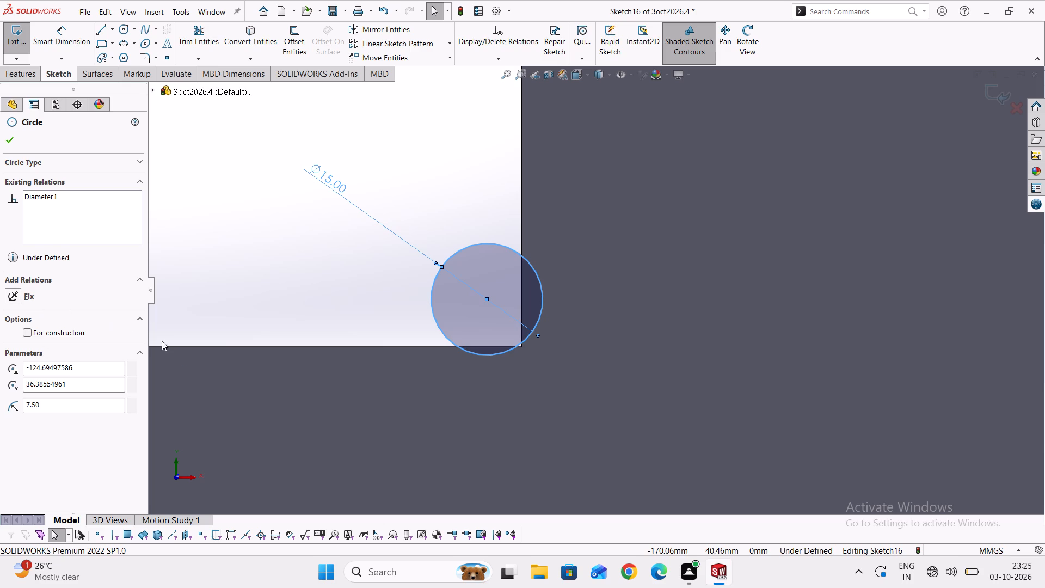
key("Escape")
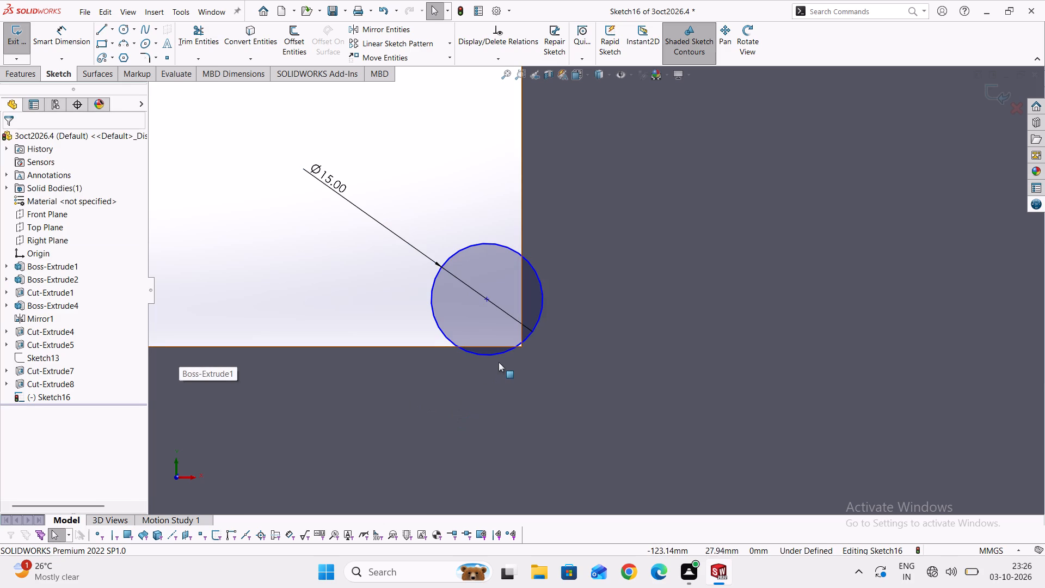
scroll(499, 360, "up", 2)
left_click(491, 345, "ctrl")
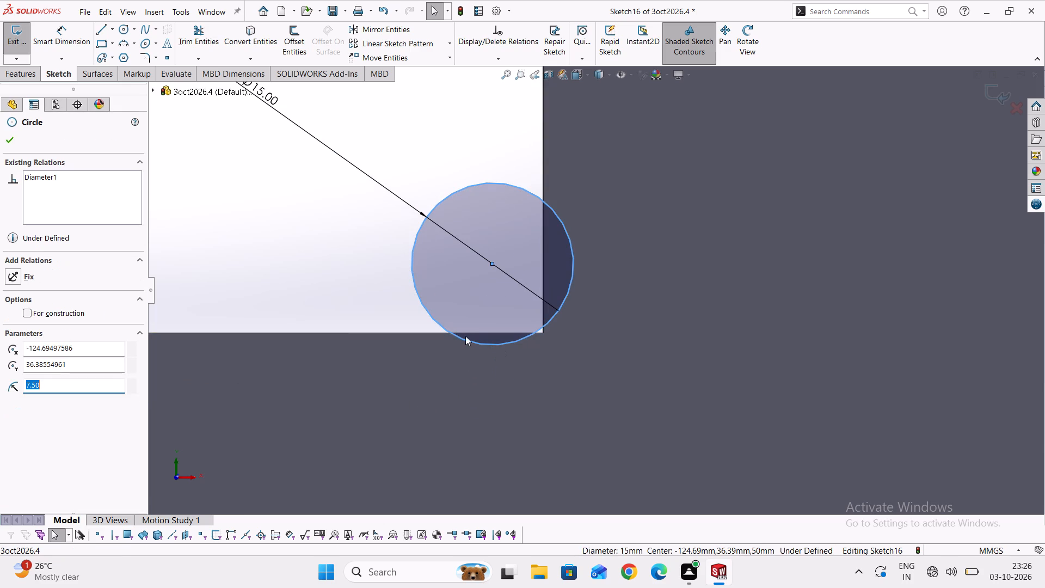
left_click(468, 332, "ctrl")
left_click(53, 328)
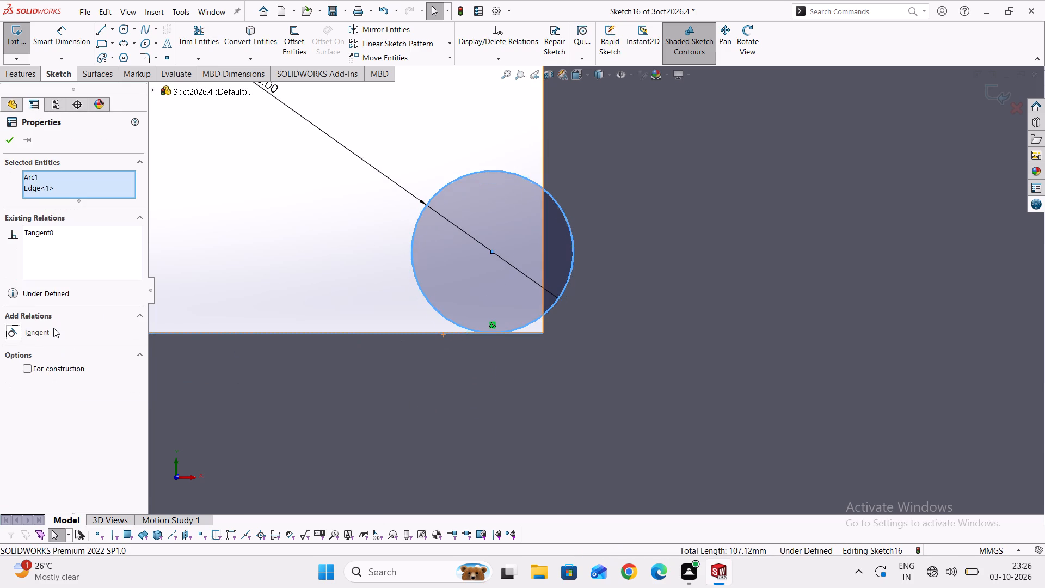
Add a tangent relation between the 15 mm corner circle and the upright plate's vertical edge.
left_click(574, 252, "ctrl")
left_click(543, 257, "ctrl")
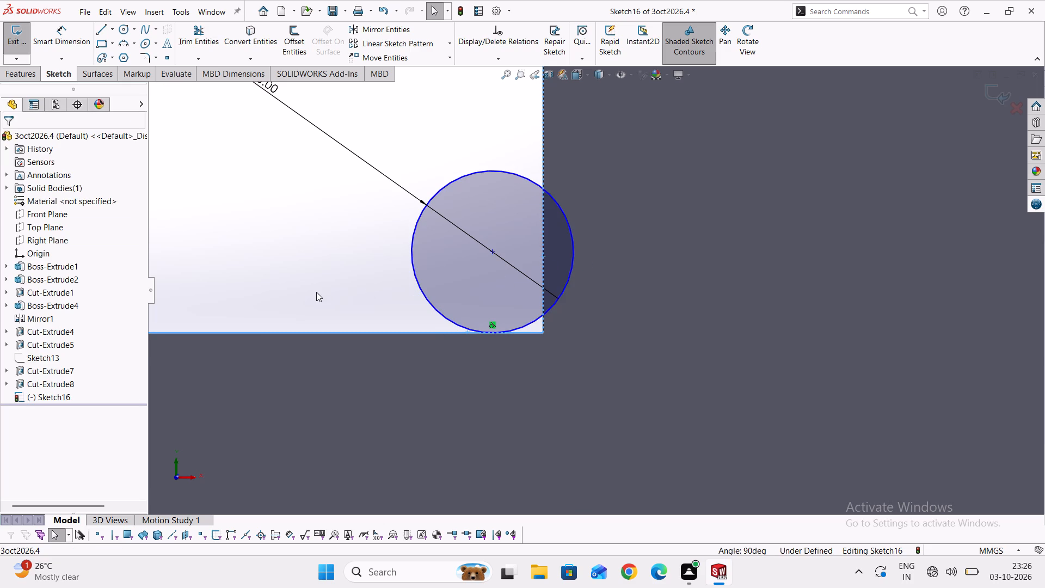
key("Escape")
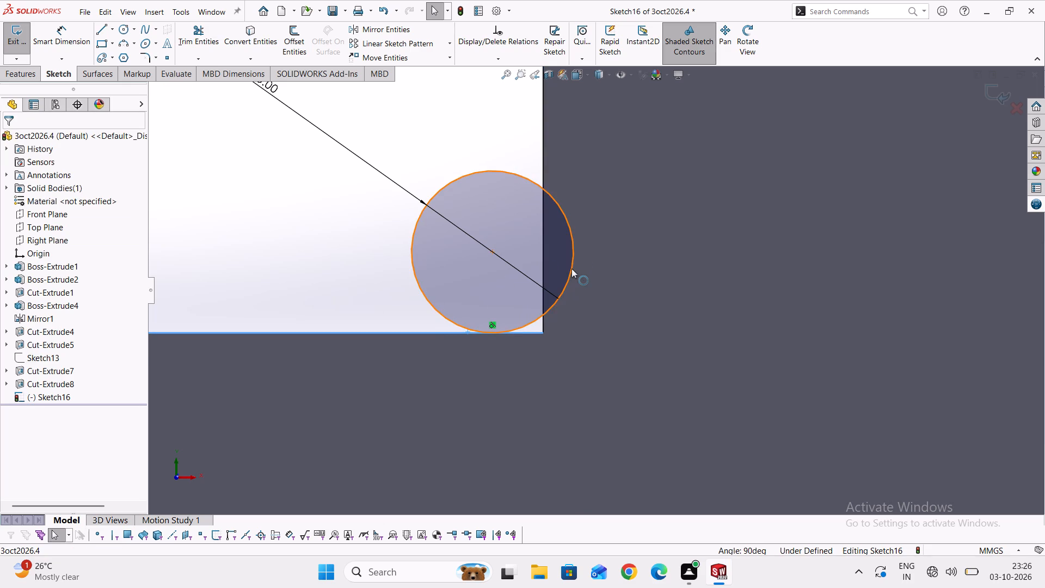
left_click(573, 265, "ctrl")
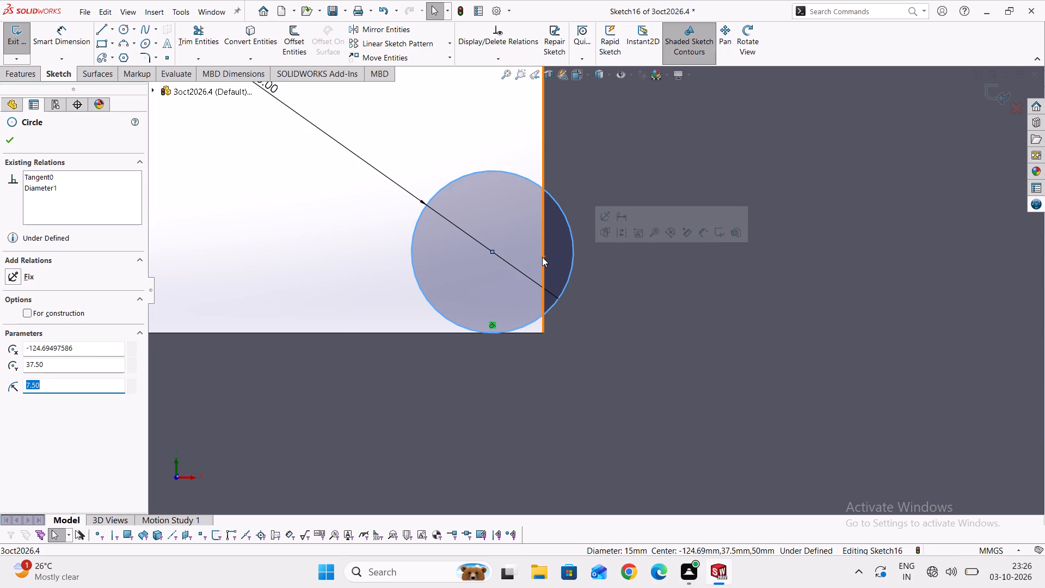
left_click(542, 257)
scroll(278, 304, "down", 3)
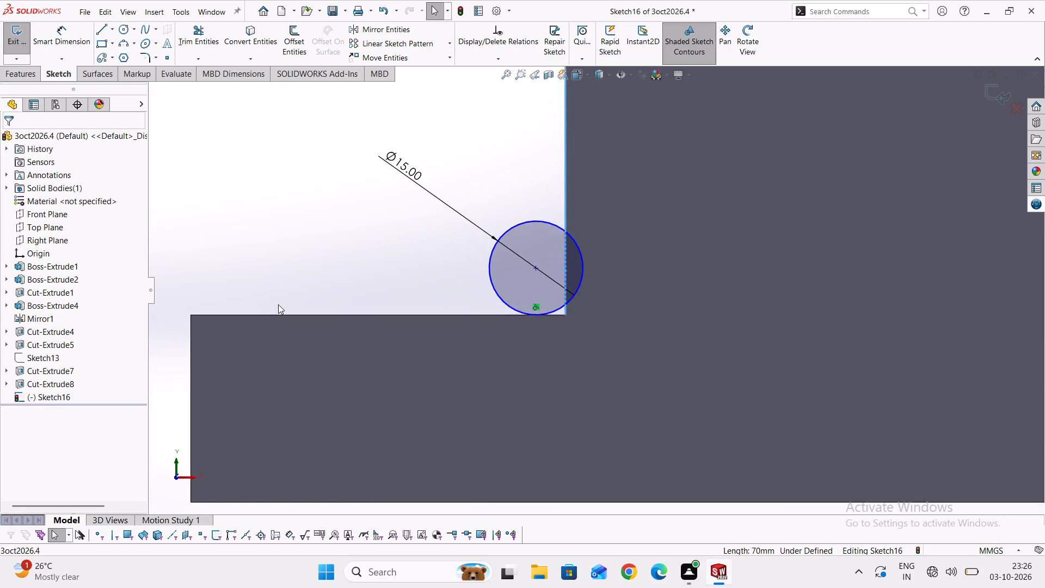
scroll(279, 304, "down", 3)
key("Escape")
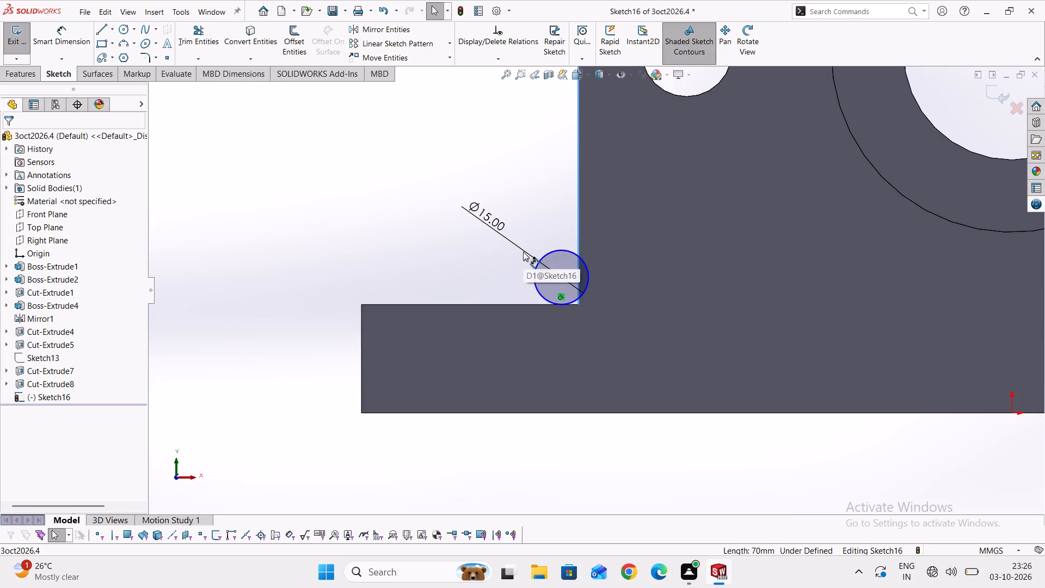
key("Escape")
scroll(584, 284, "up", 2)
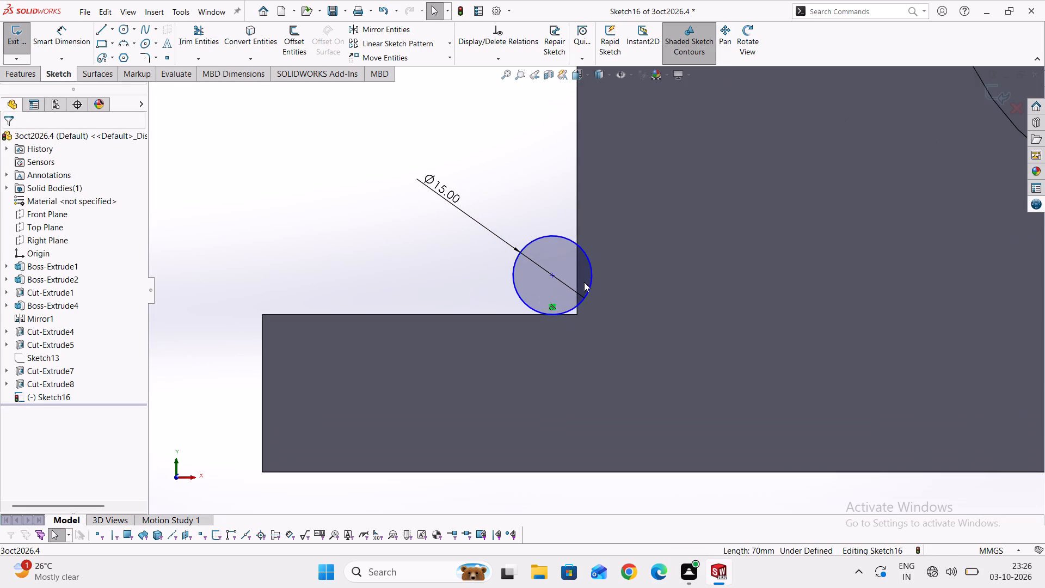
left_click(590, 276)
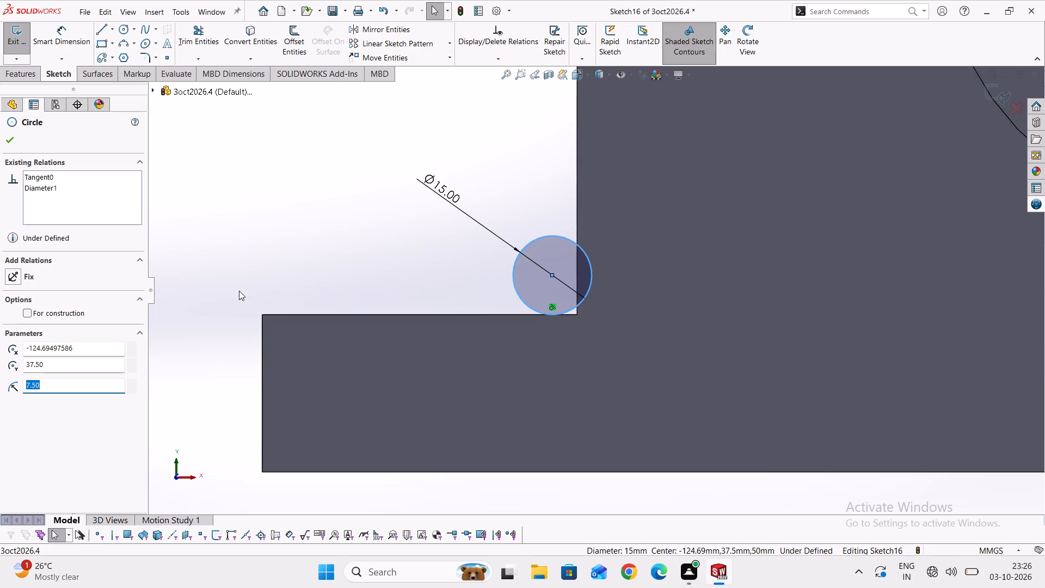
left_click(8, 139)
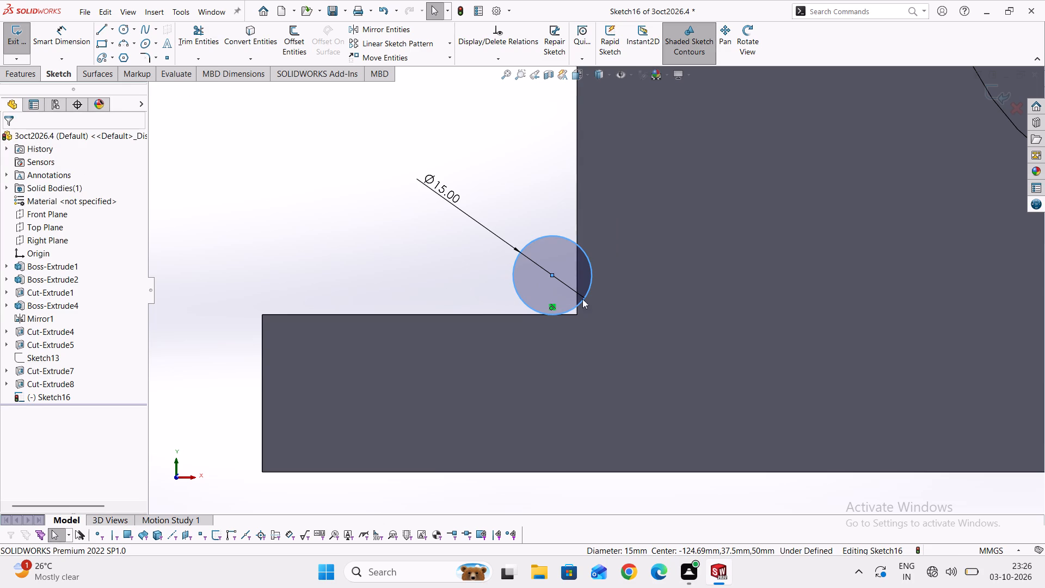
left_click(577, 271, "ctrl")
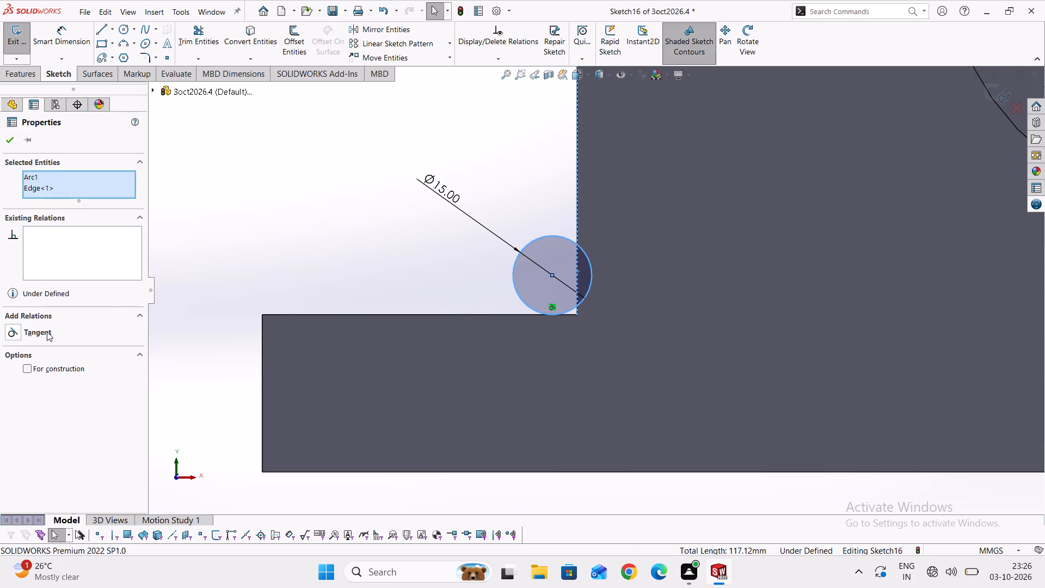
left_click(45, 332)
scroll(447, 350, "down", 4)
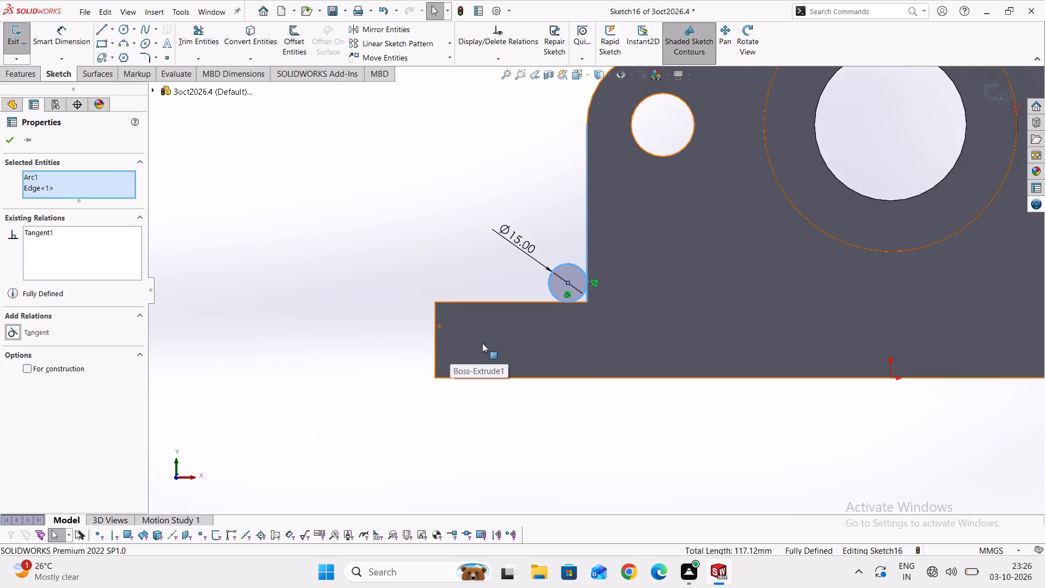
scroll(483, 343, "down", 2)
scroll(578, 301, "up", 6)
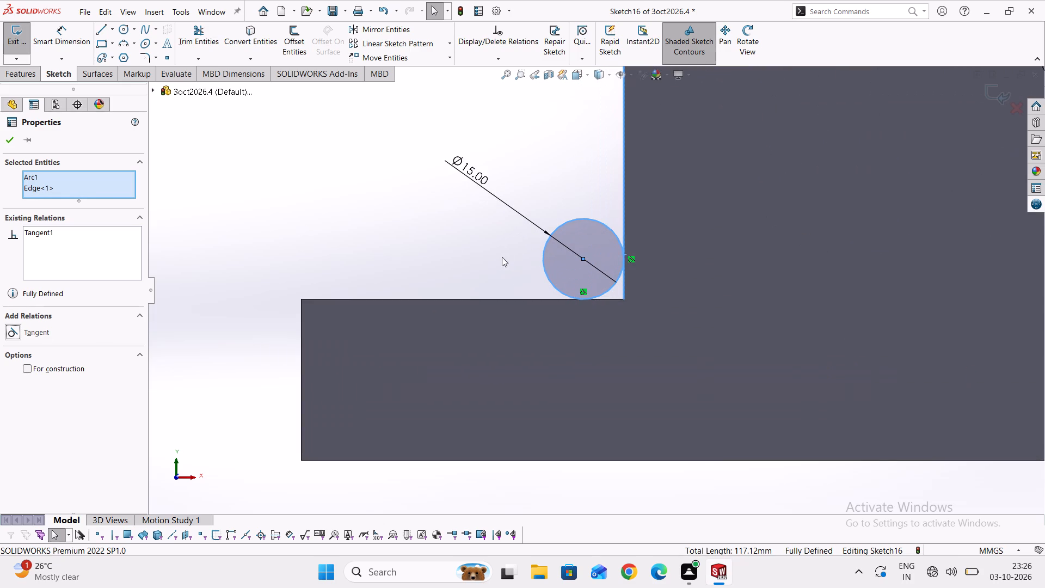
left_click(15, 138)
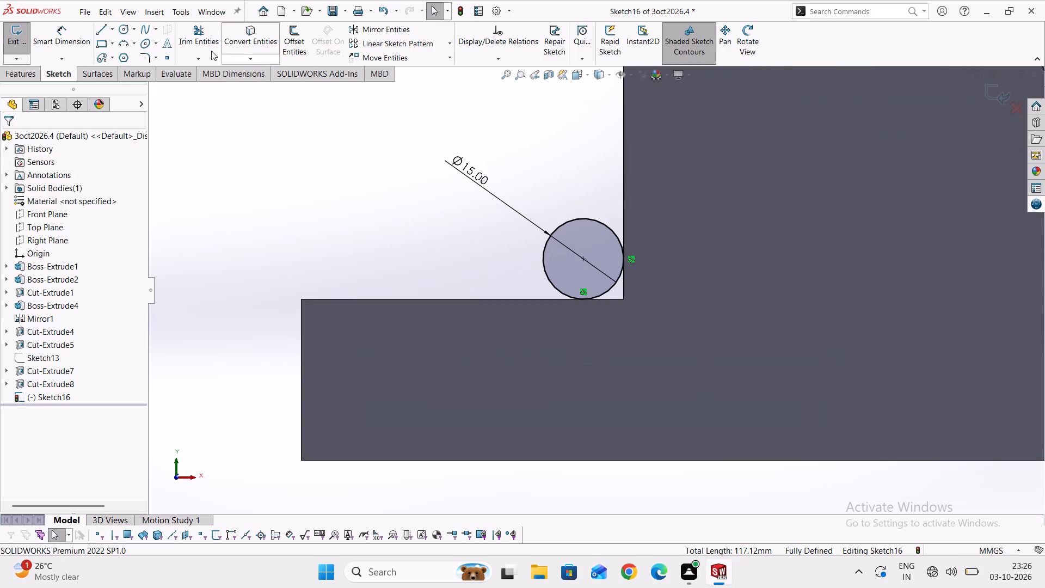
Draw a vertical and a horizontal centerline from the circle's centre, extending past its tangent points on the base and upright.
left_click(204, 30)
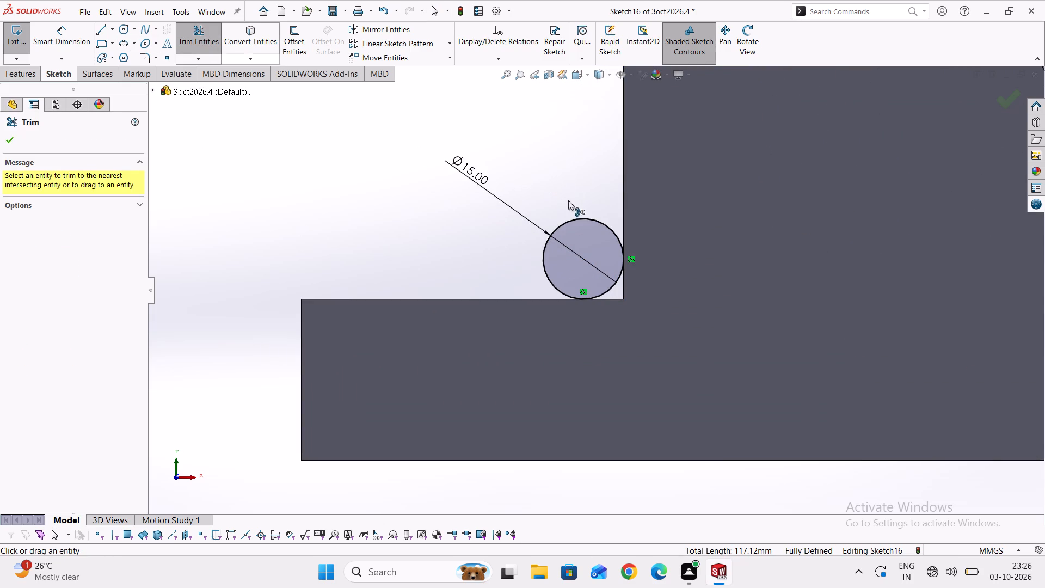
scroll(646, 249, "up", 2)
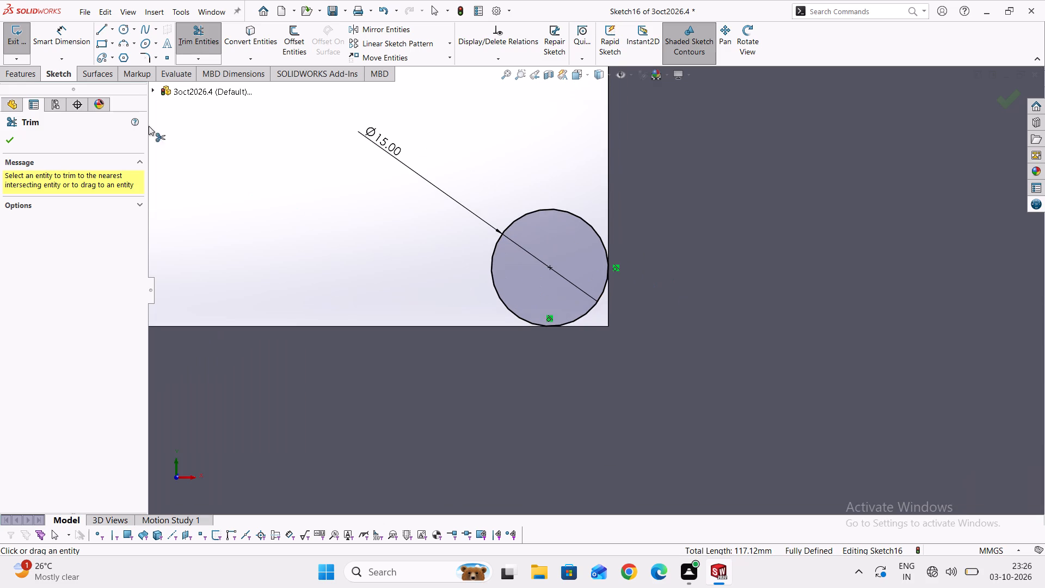
left_click(114, 32)
left_click(119, 55)
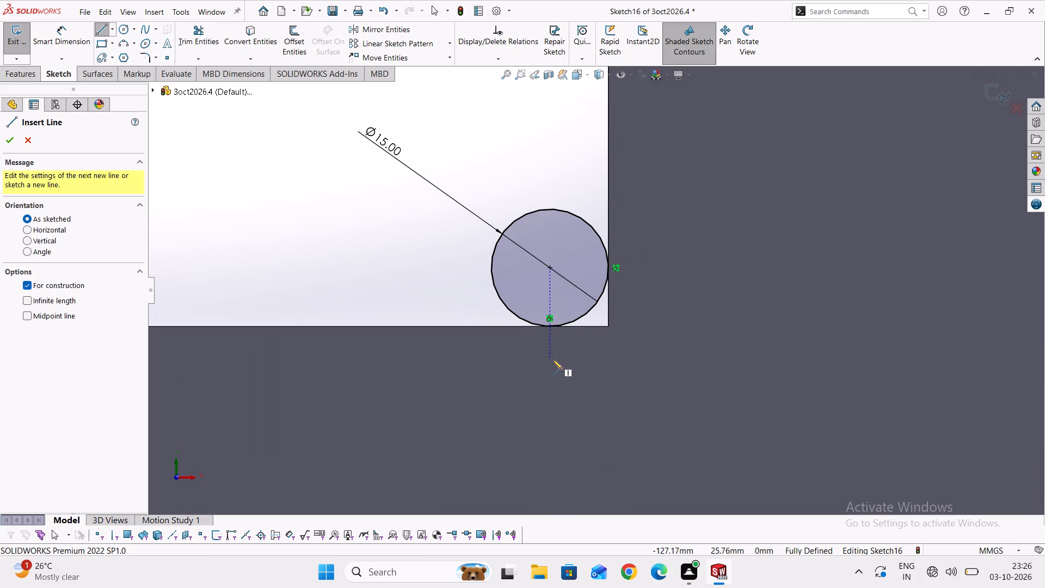
left_click_drag(552, 359, 552, 344)
left_click(549, 266)
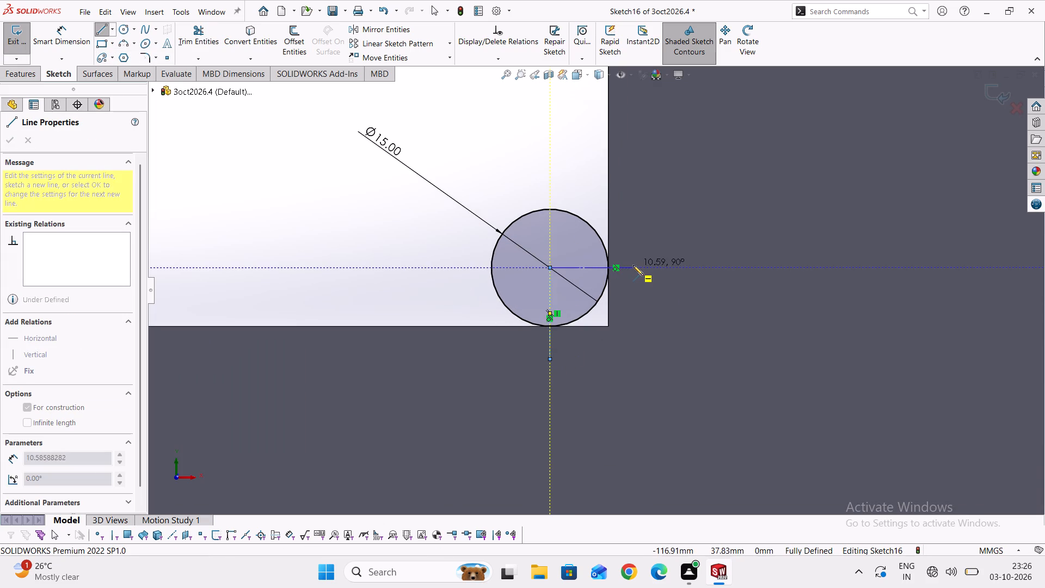
left_click(643, 265)
key("Escape")
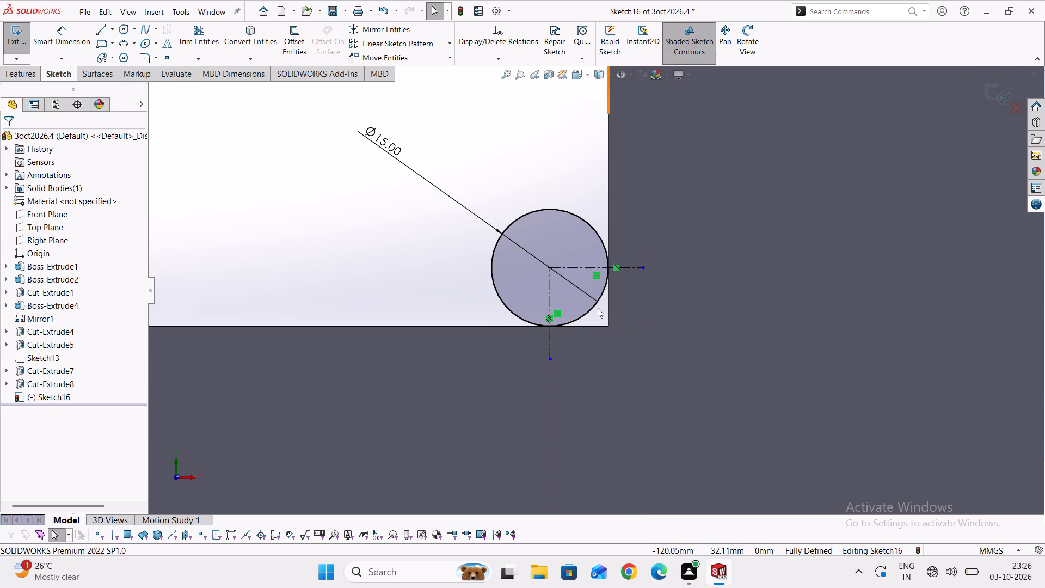
Trim away the outer part of the circle, keeping only the quarter arc facing the corner between the centerlines.
scroll(586, 292, "up", 2)
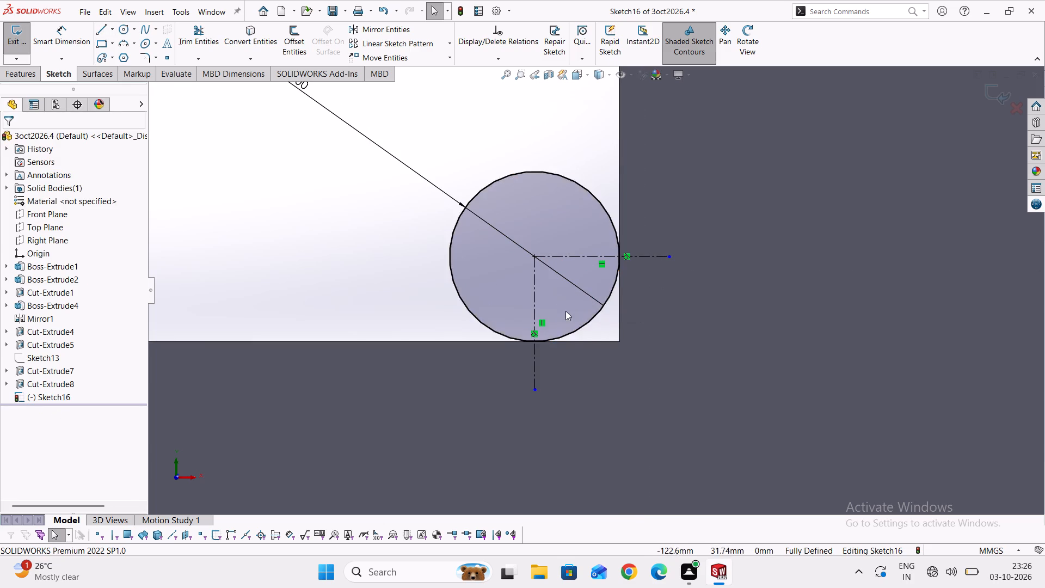
left_click(192, 30)
left_click(494, 180)
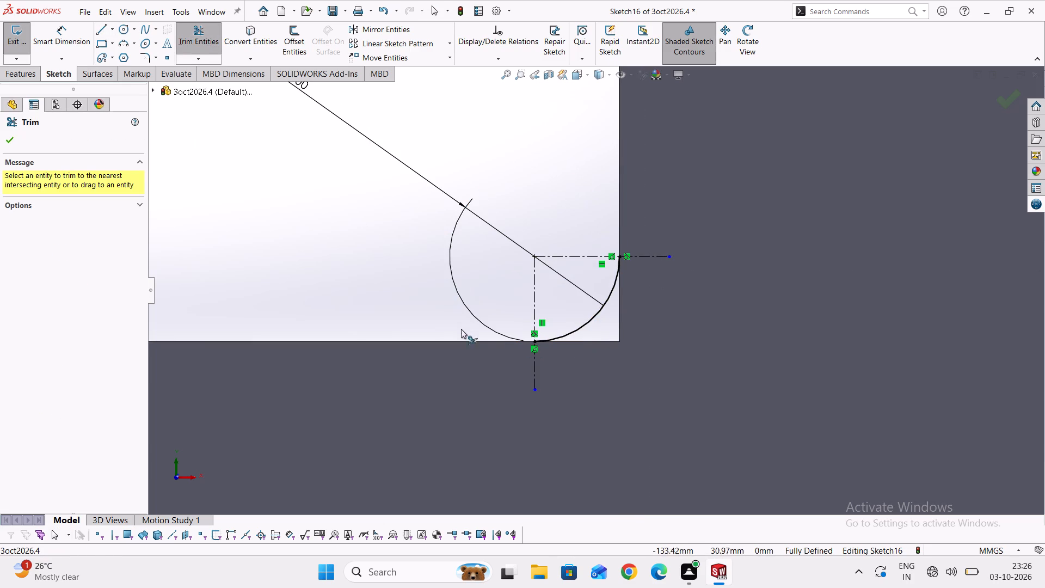
Close the corner profile with two 7.5 mm lines from the arc's lower end to the corner and up to its other end.
left_click(104, 32)
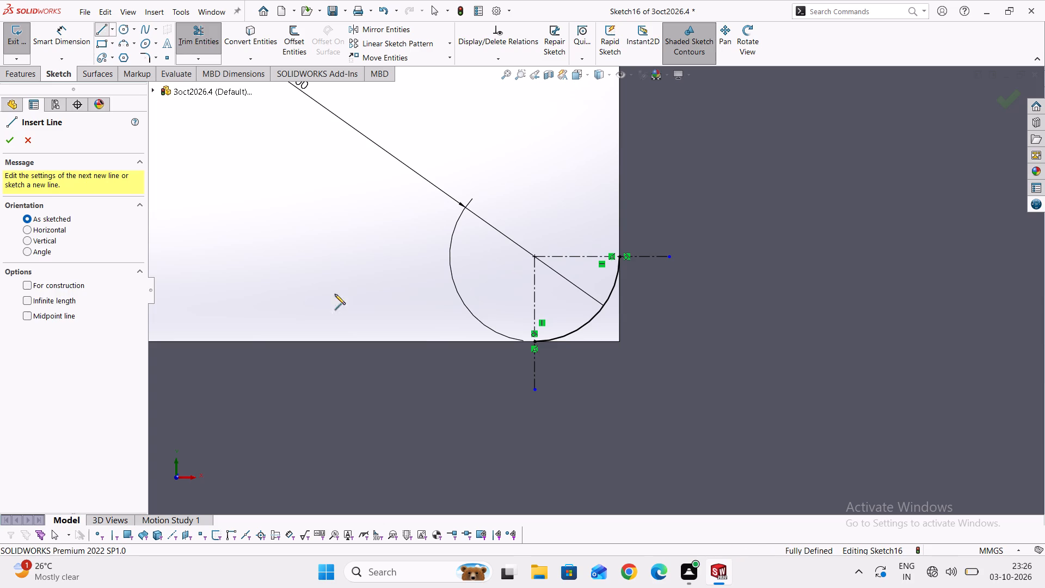
left_click(535, 342)
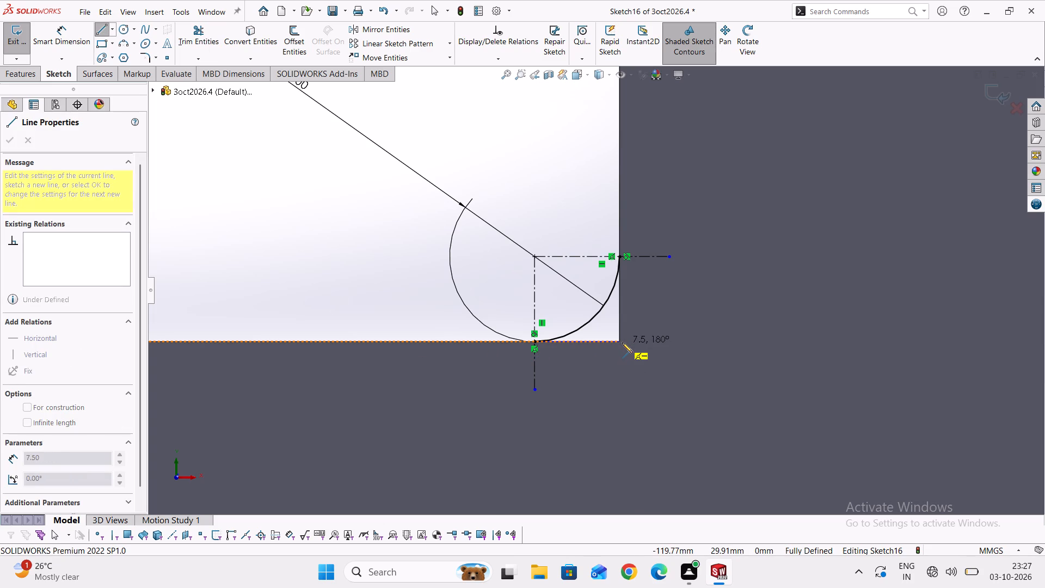
scroll(622, 339, "up", 4)
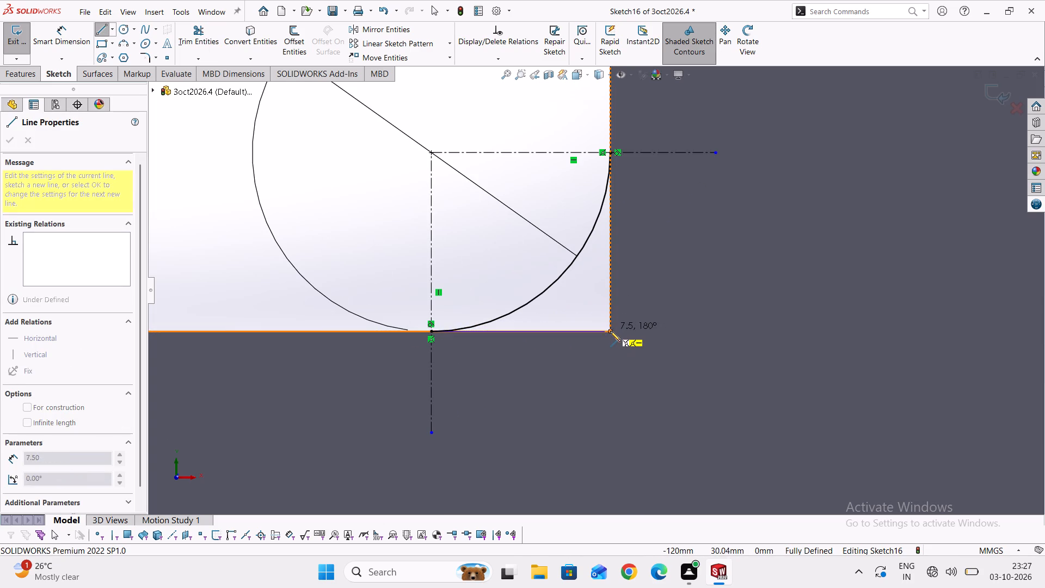
left_click(610, 331)
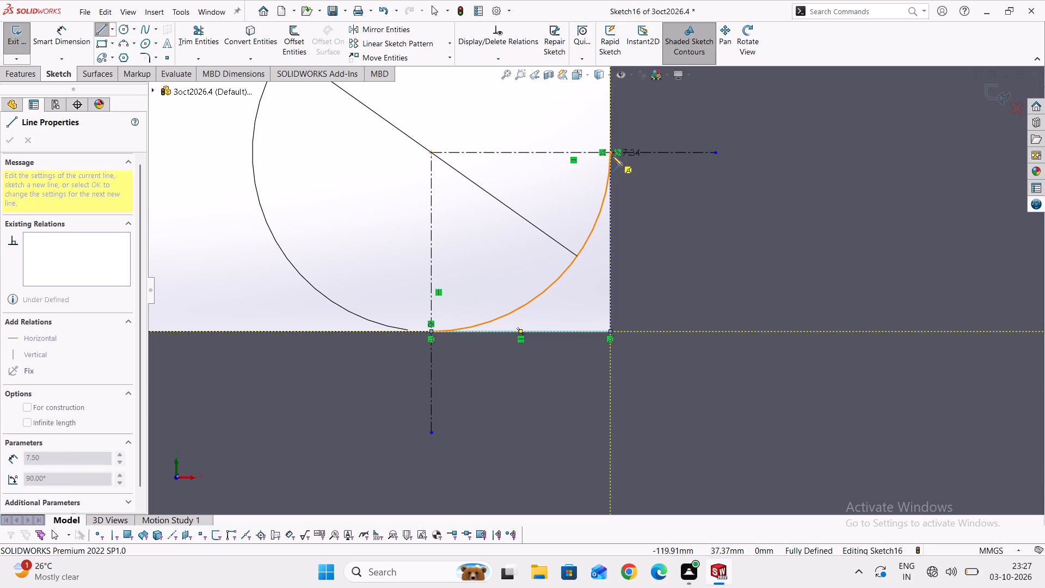
left_click(611, 152)
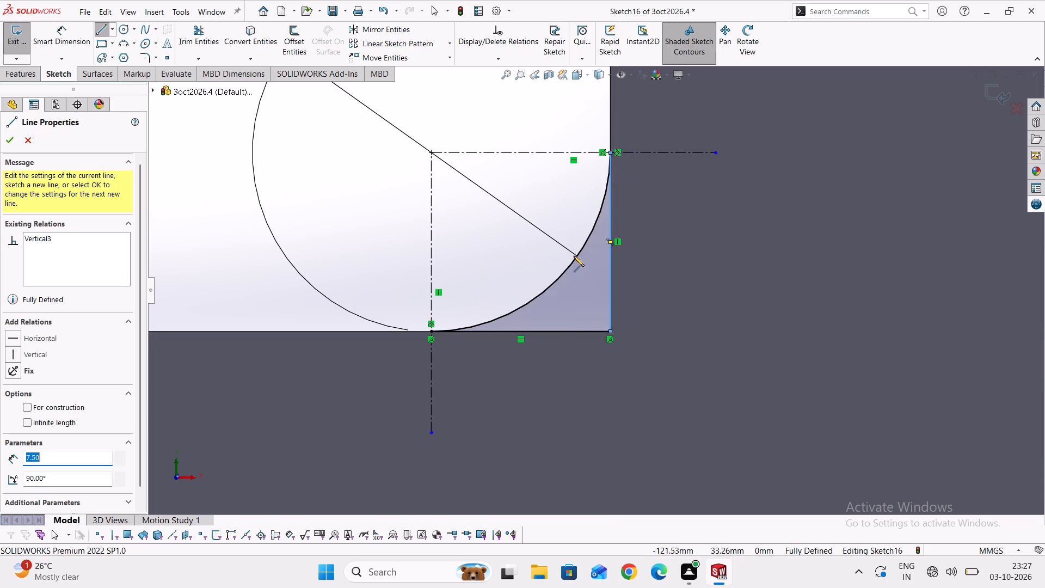
key("Escape")
Start a boss extrusion of the closed corner profile and reverse its direction so it runs back along the upright's edge face.
scroll(481, 338, "down", 10)
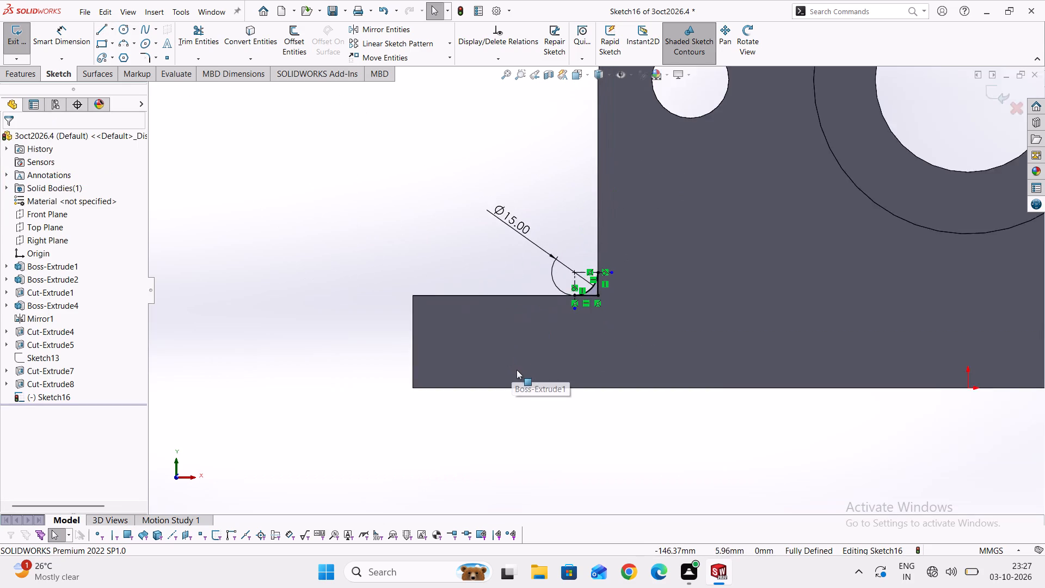
scroll(517, 370, "down", 3)
scroll(608, 279, "up", 3)
scroll(568, 310, "up", 3)
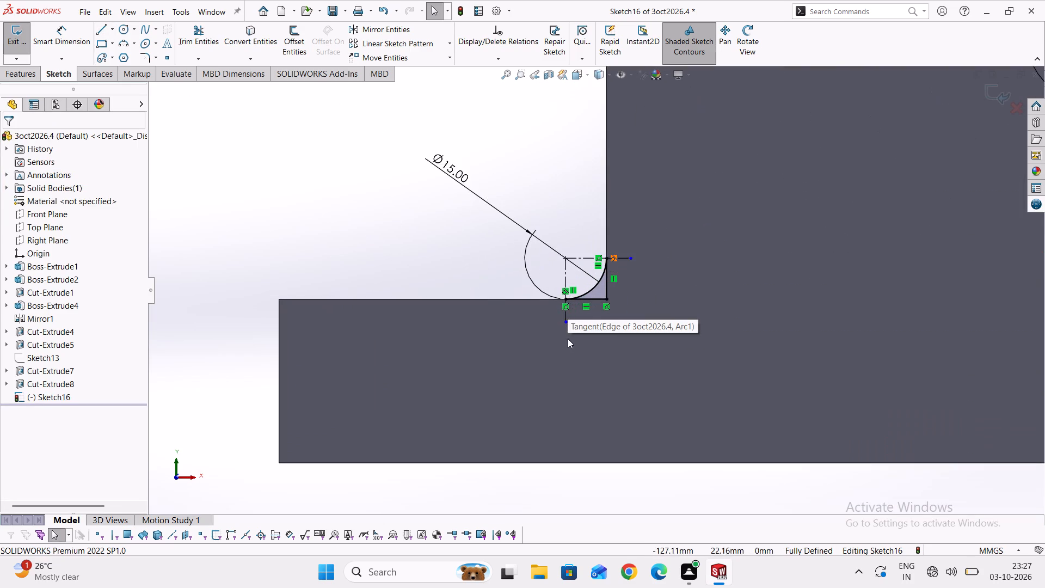
scroll(569, 335, "up", 1)
scroll(613, 346, "down", 2)
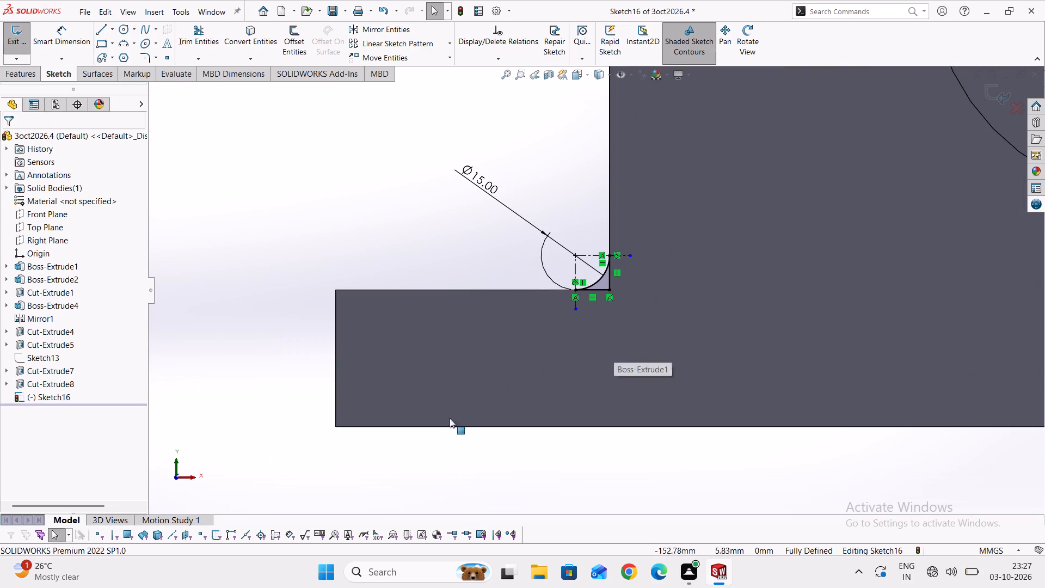
middle_click_drag(284, 384, 308, 402)
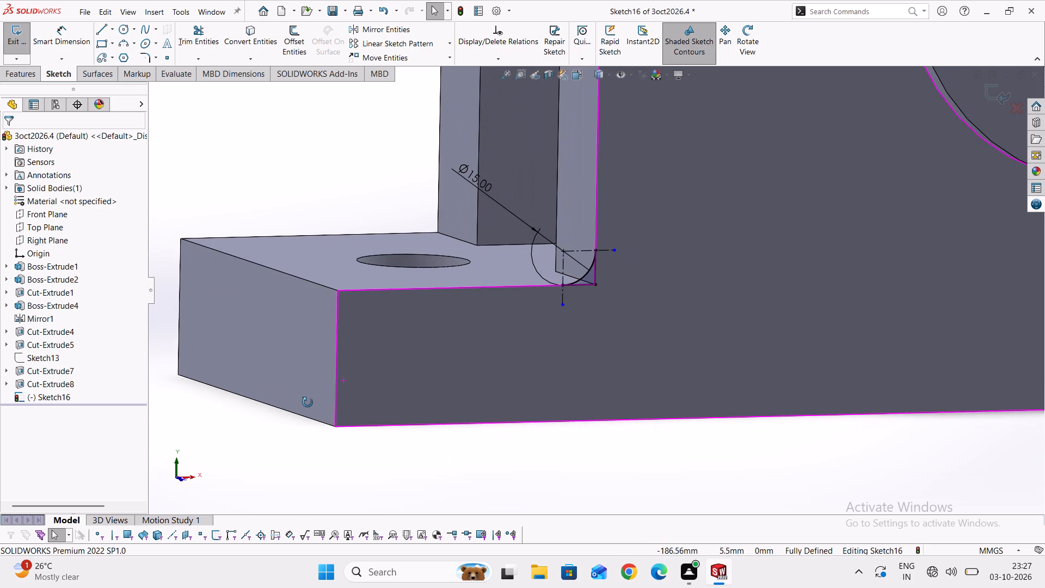
middle_click_drag(308, 402, 307, 402)
scroll(612, 342, "up", 2)
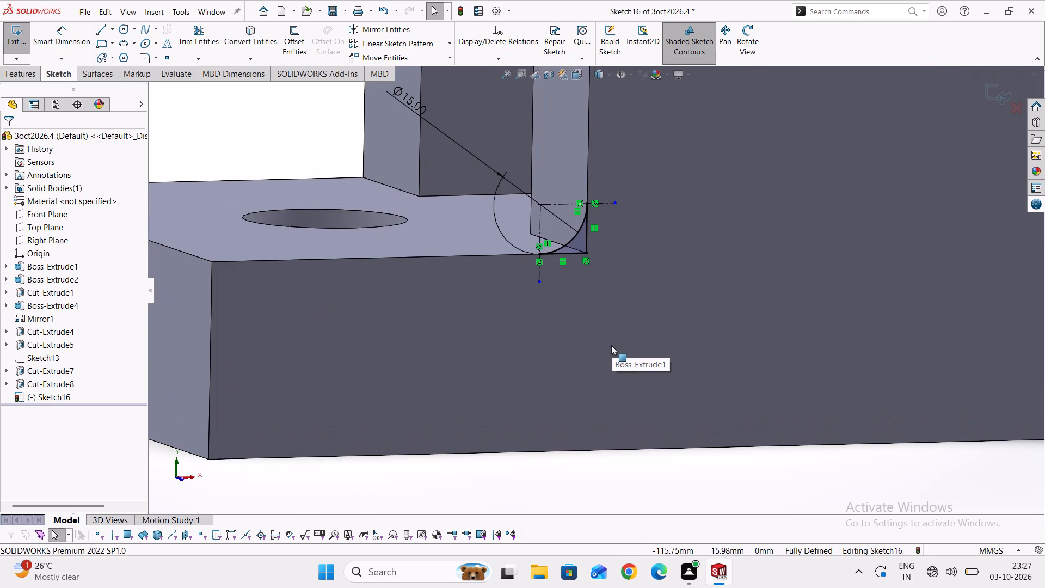
left_click(23, 61)
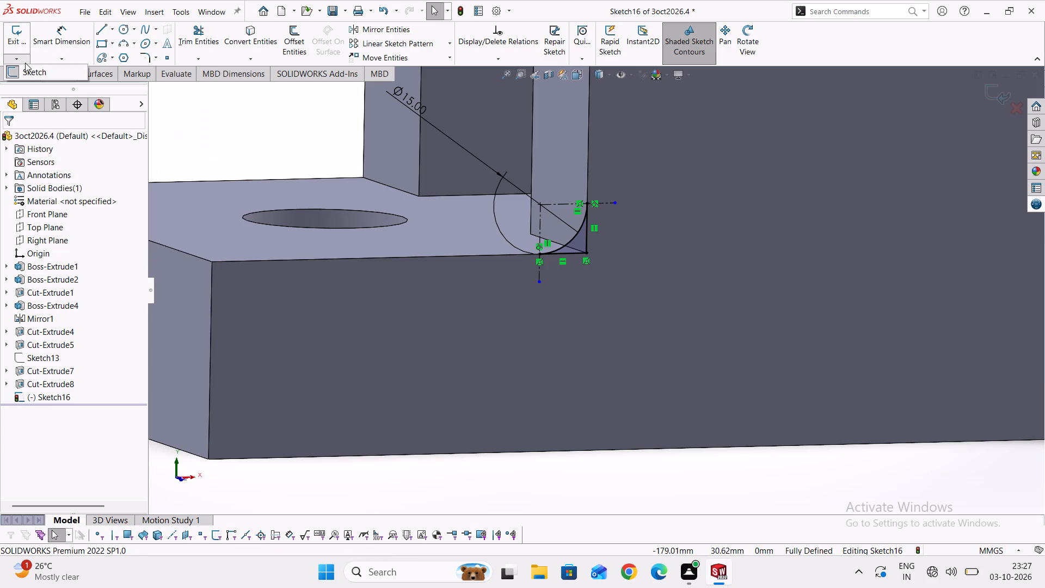
left_click(24, 63)
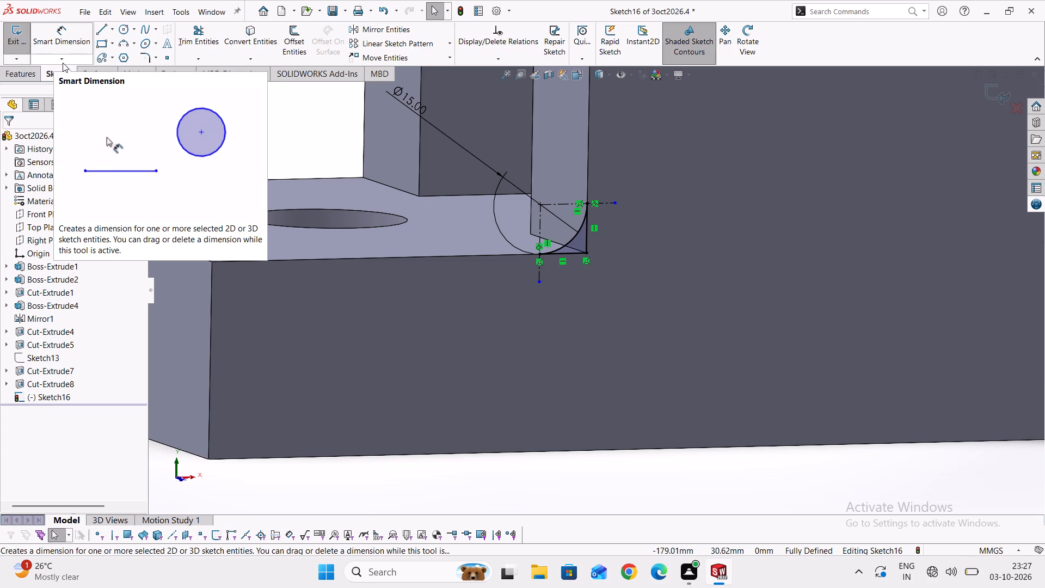
left_click(63, 63)
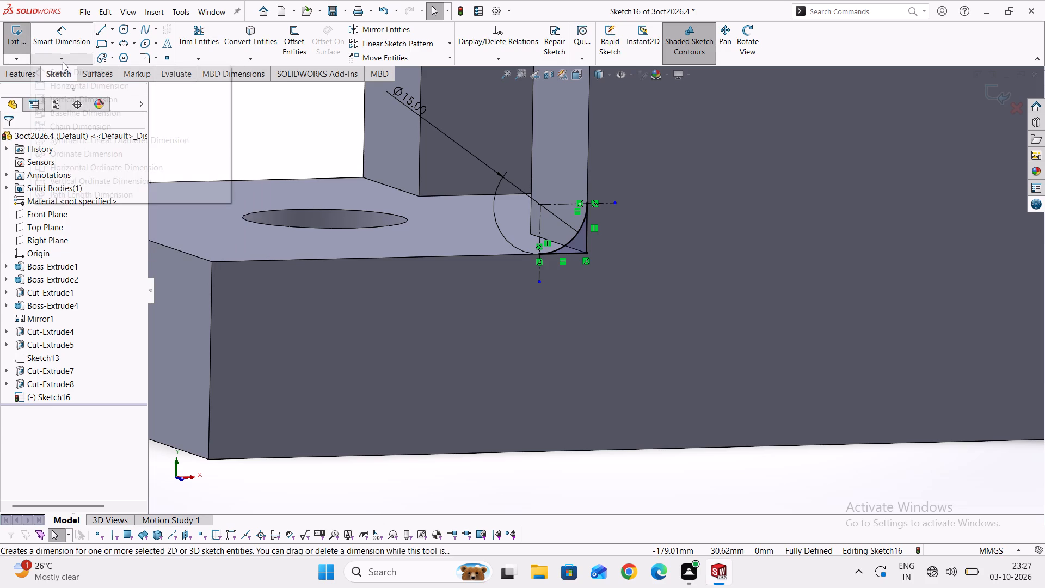
left_click(20, 64)
left_click(12, 75)
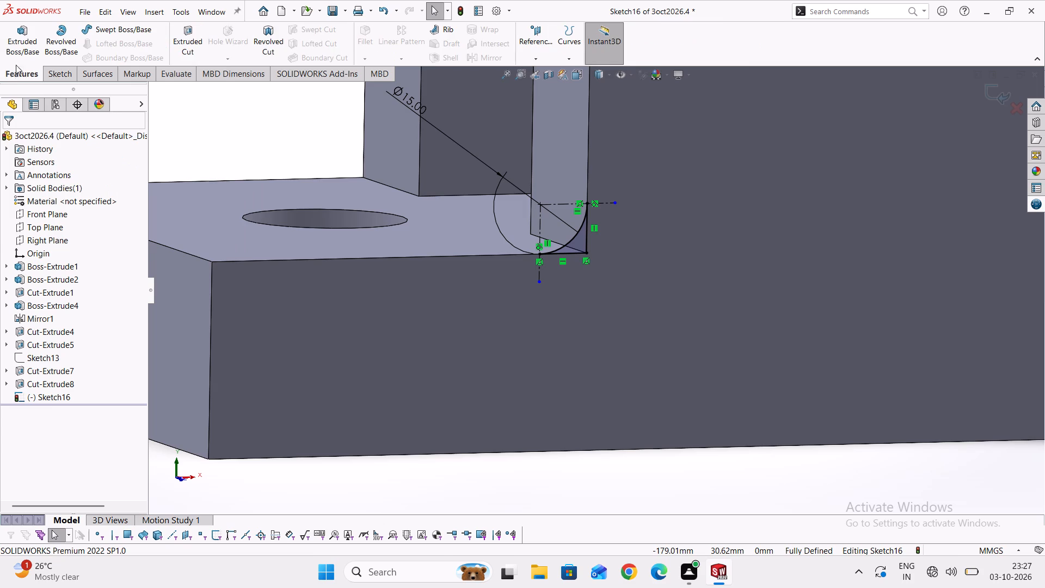
left_click(16, 47)
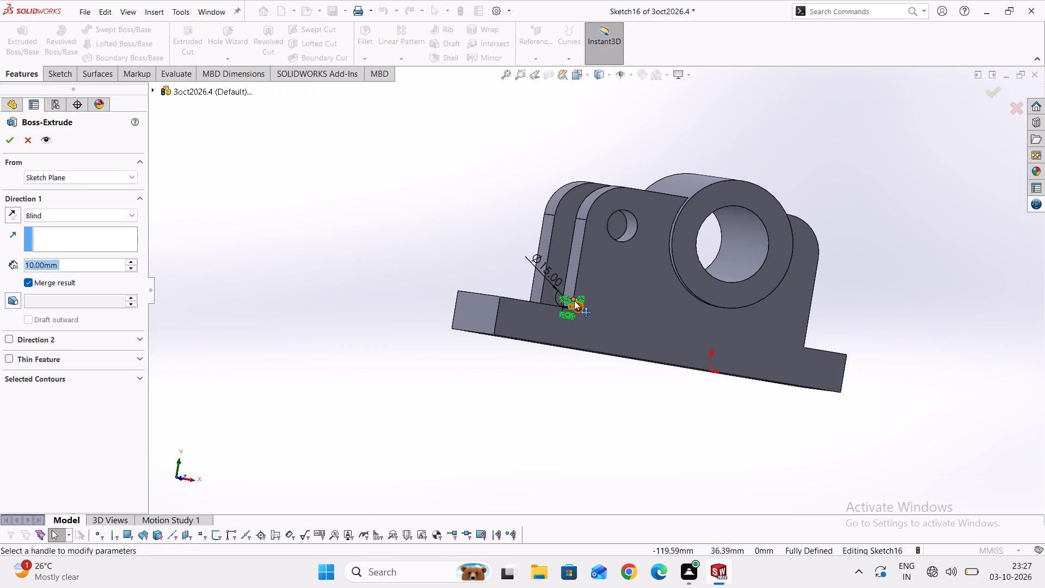
scroll(574, 301, "up", 15)
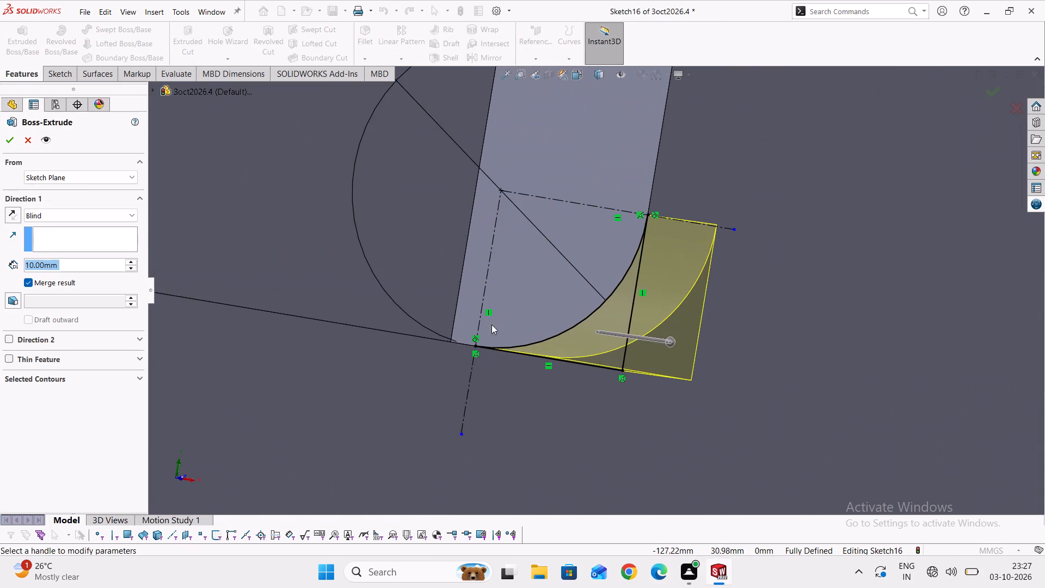
scroll(527, 321, "down", 7)
left_click(59, 213)
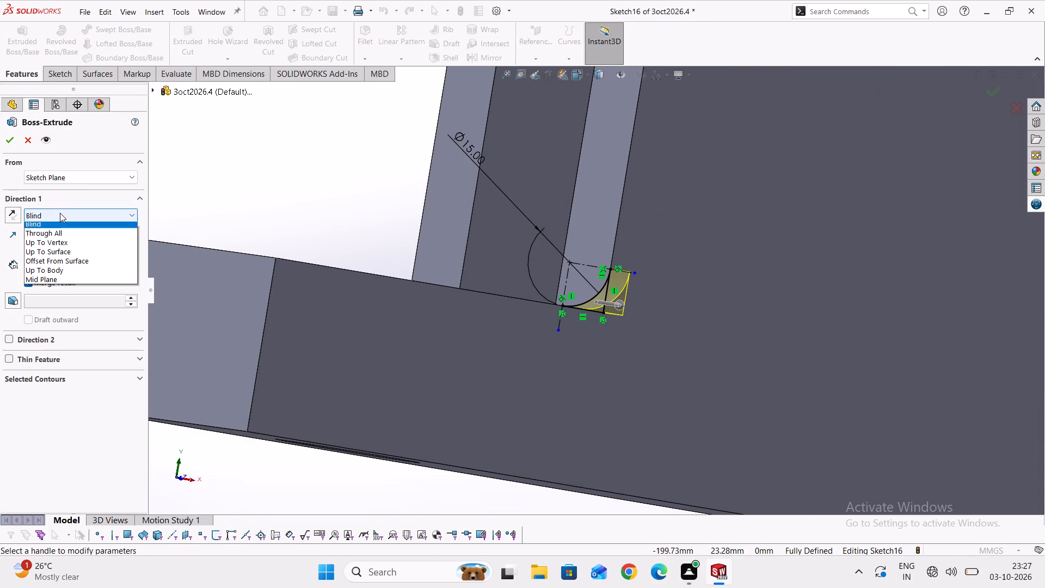
left_click(13, 210)
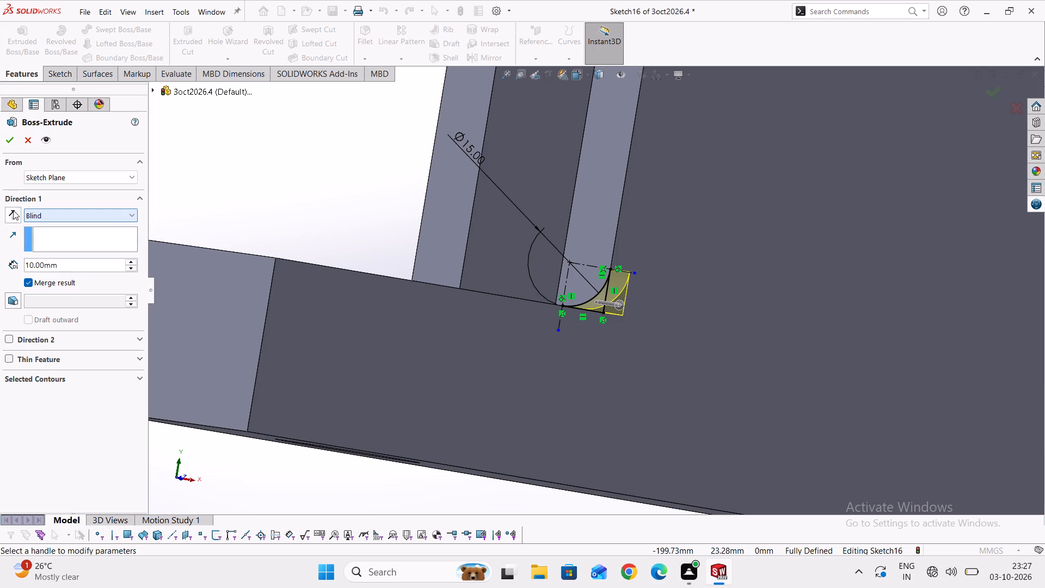
left_click(12, 218)
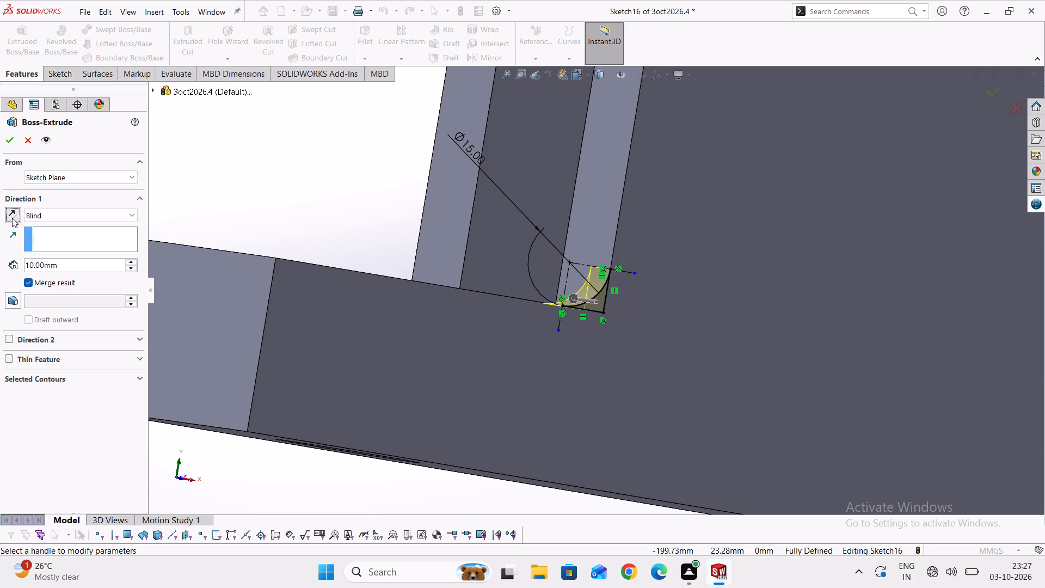
Set the corner extrusion's blind depth to 25 mm and finish the feature.
scroll(403, 386, "down", 1)
middle_click_drag(343, 459, 343, 462)
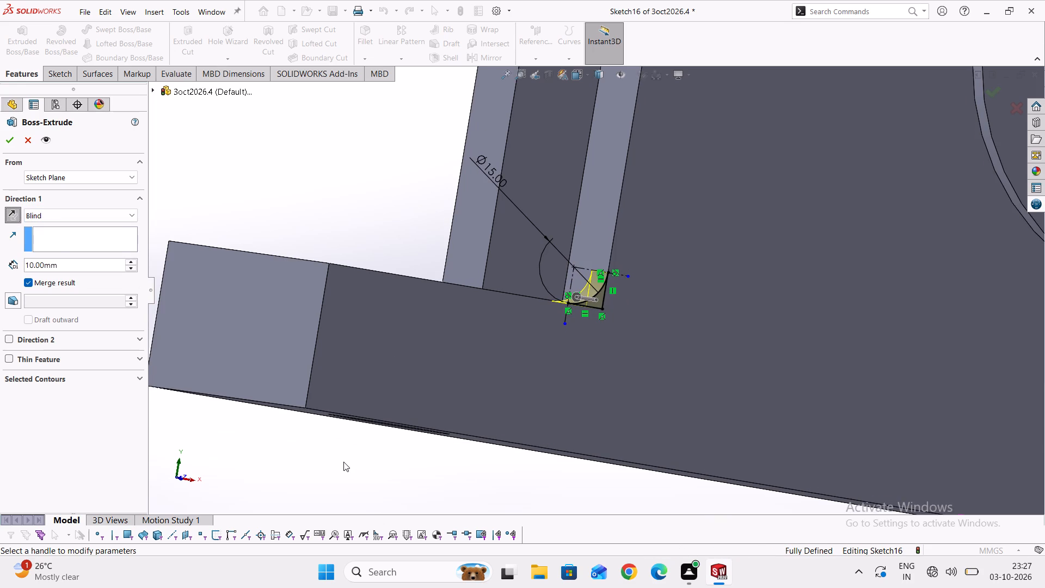
middle_click_drag(343, 462, 376, 495)
middle_click_drag(365, 485, 391, 499)
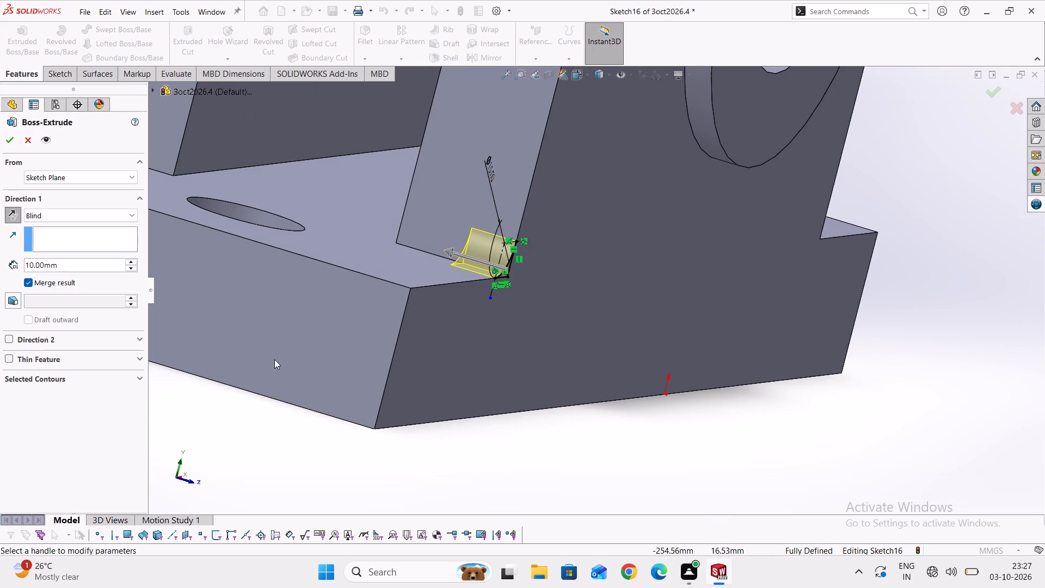
scroll(281, 299, "up", 1)
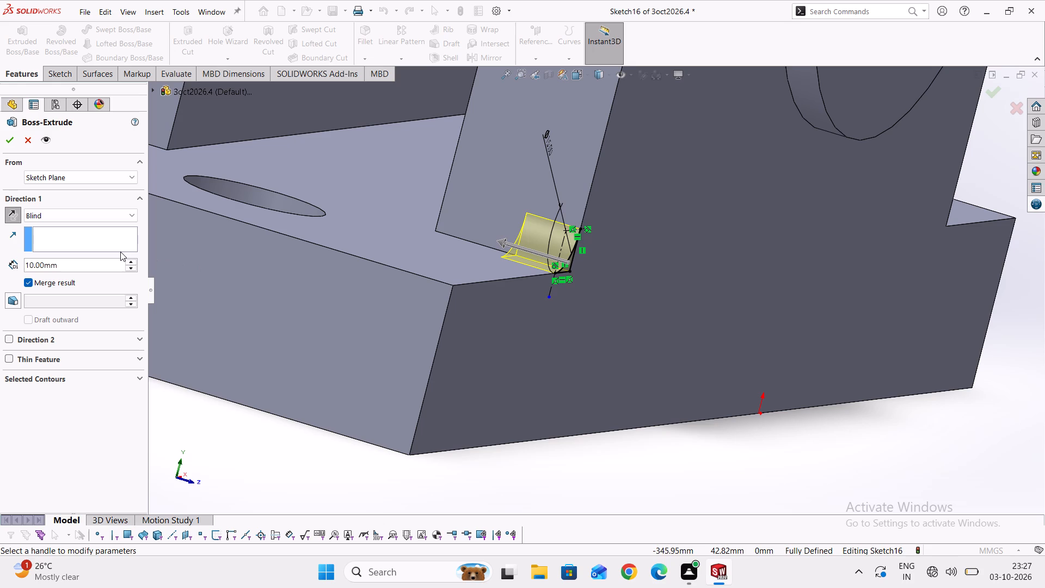
double_click(70, 268)
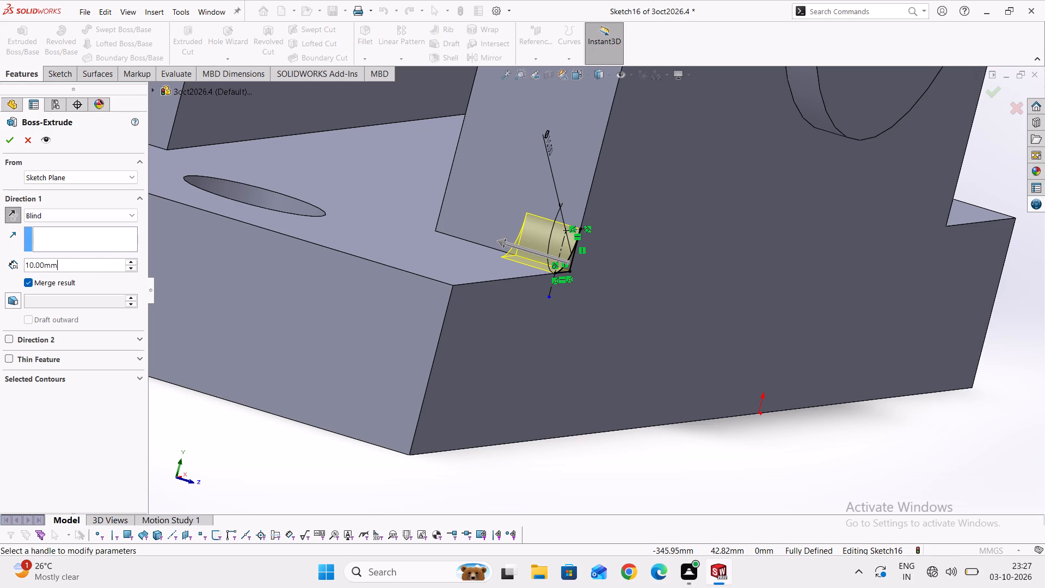
double_click(71, 268)
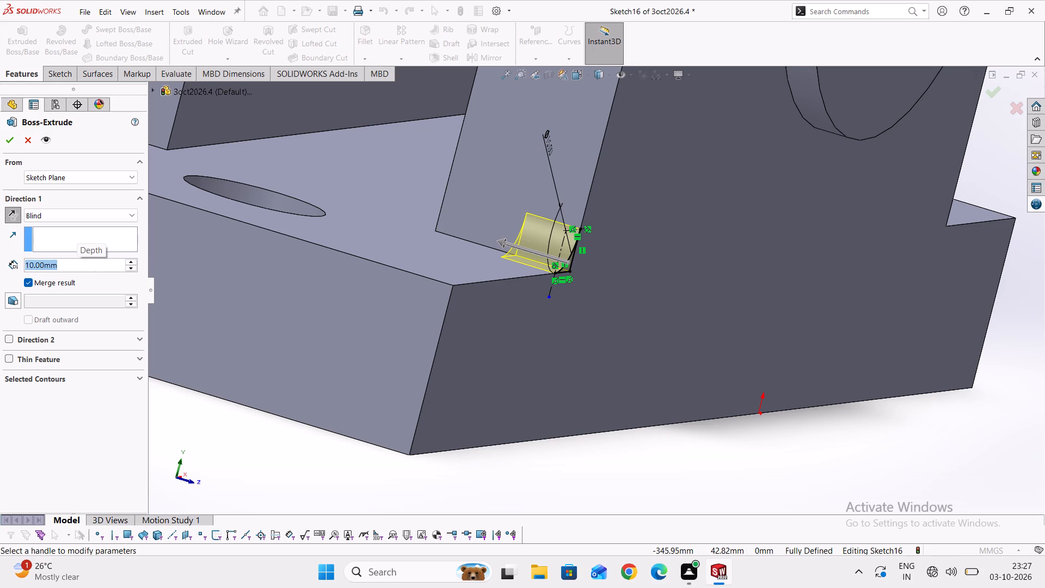
type("25")
key("Return")
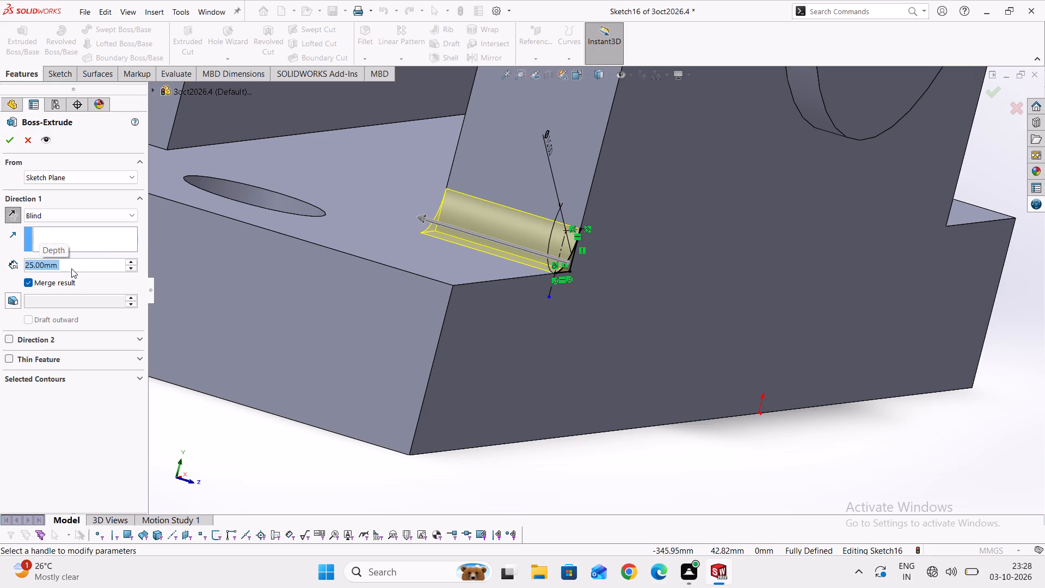
left_click(6, 137)
Open a new sketch on the inner face of the mirrored rear upright plate.
scroll(509, 363, "down", 4)
scroll(540, 246, "up", 1)
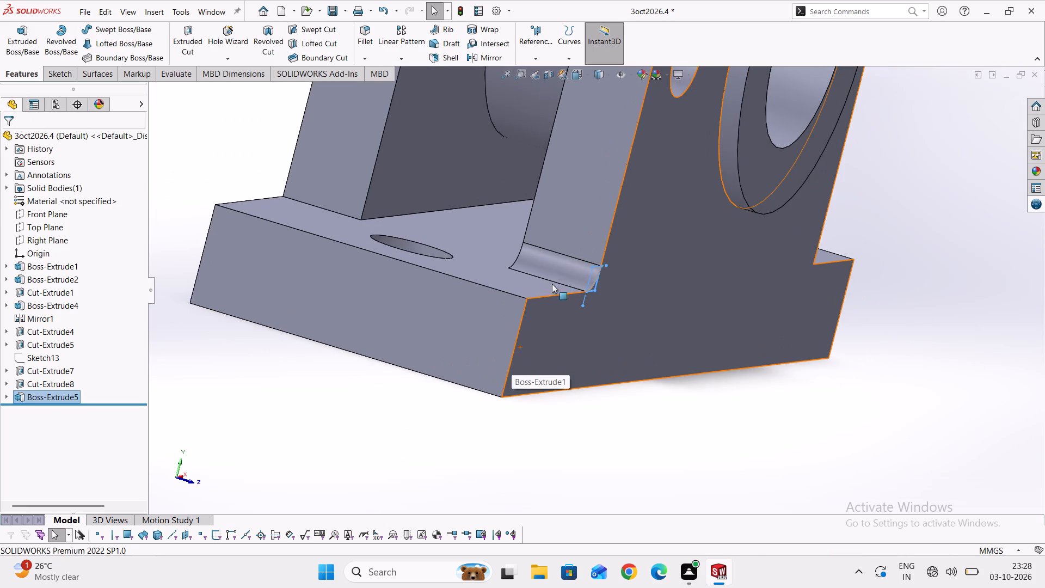
middle_click_drag(729, 448, 672, 445)
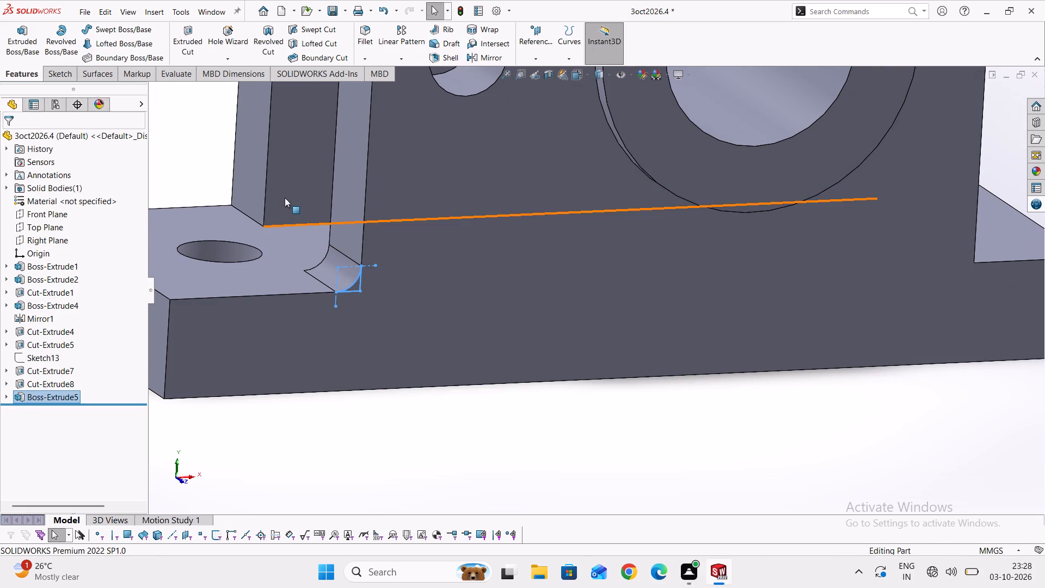
right_click(284, 197)
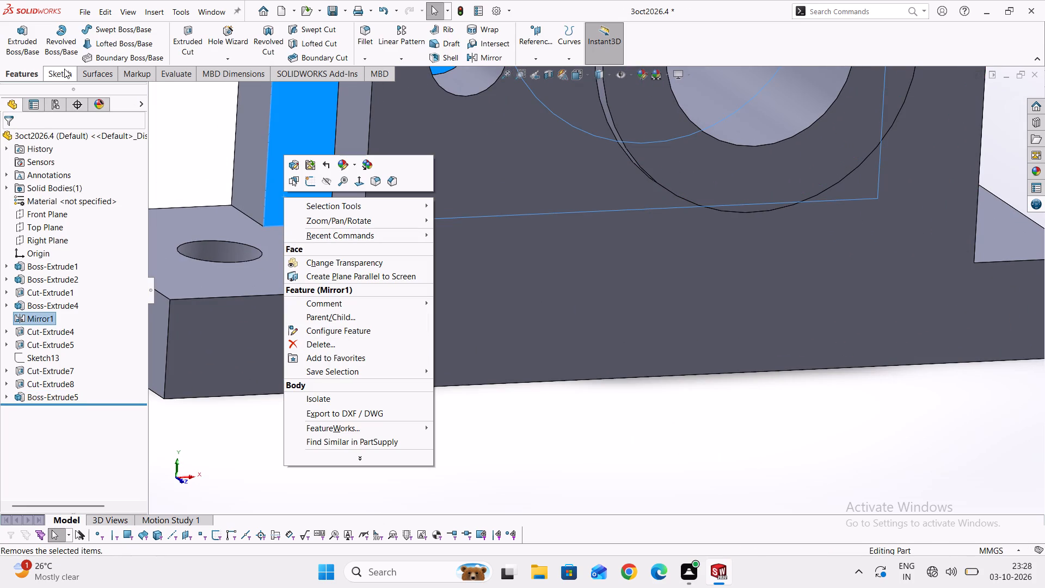
left_click(59, 70)
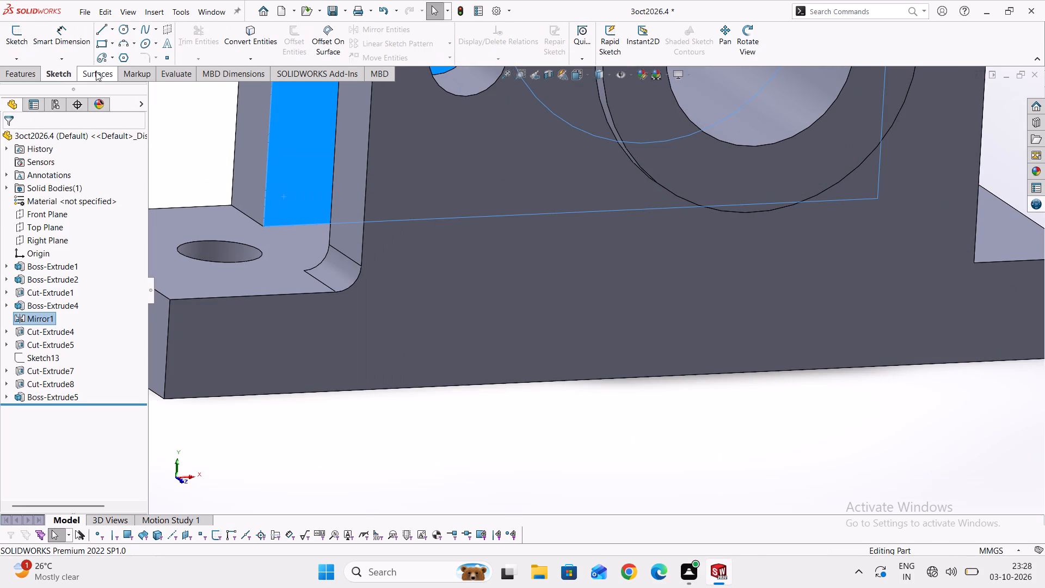
left_click(23, 36)
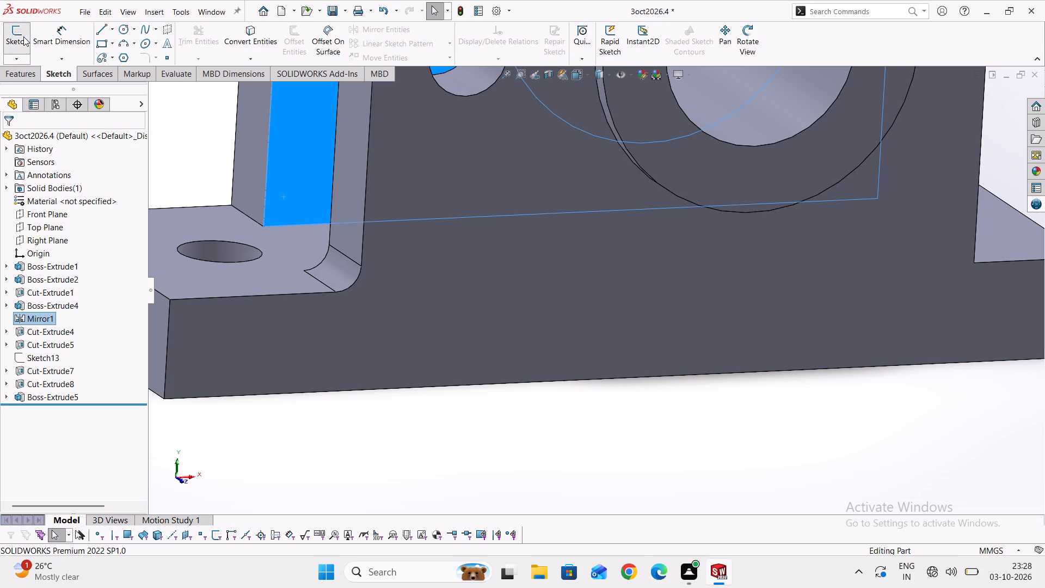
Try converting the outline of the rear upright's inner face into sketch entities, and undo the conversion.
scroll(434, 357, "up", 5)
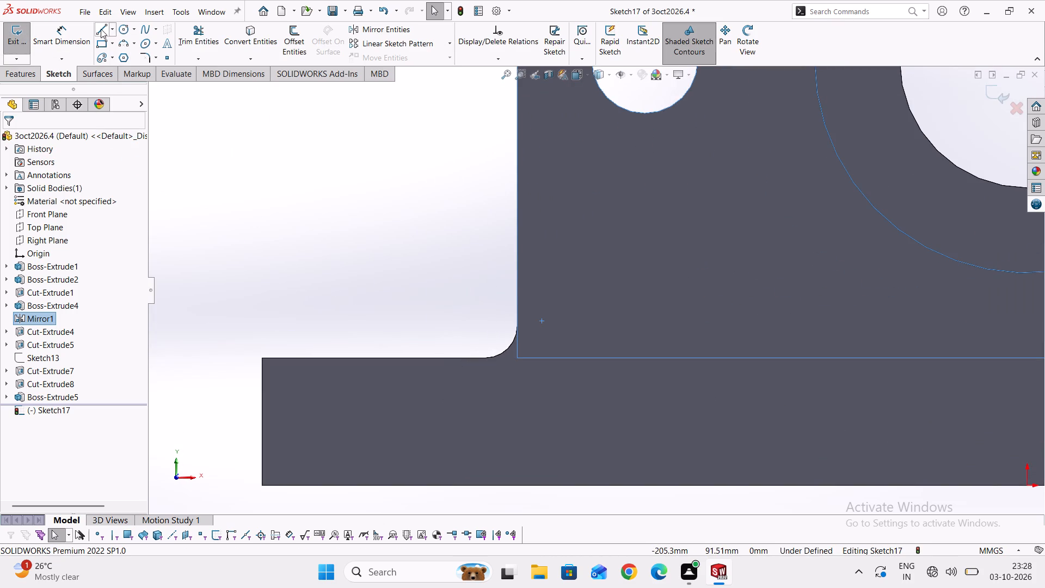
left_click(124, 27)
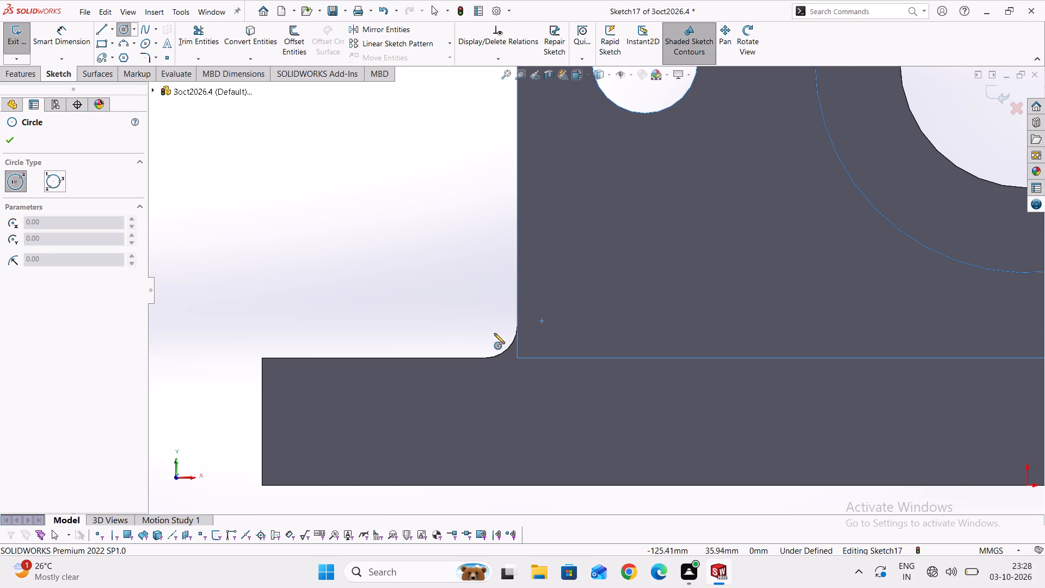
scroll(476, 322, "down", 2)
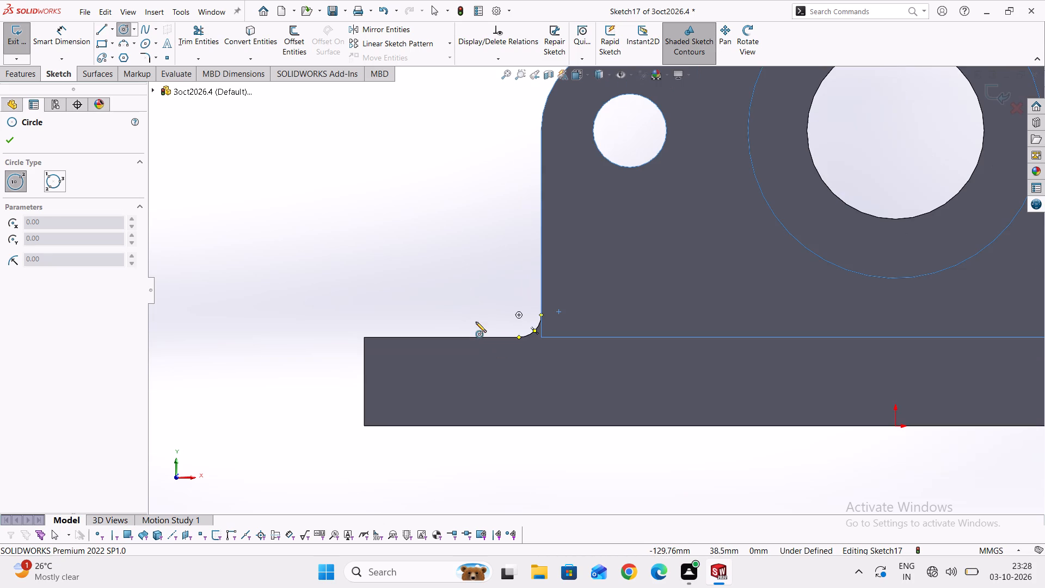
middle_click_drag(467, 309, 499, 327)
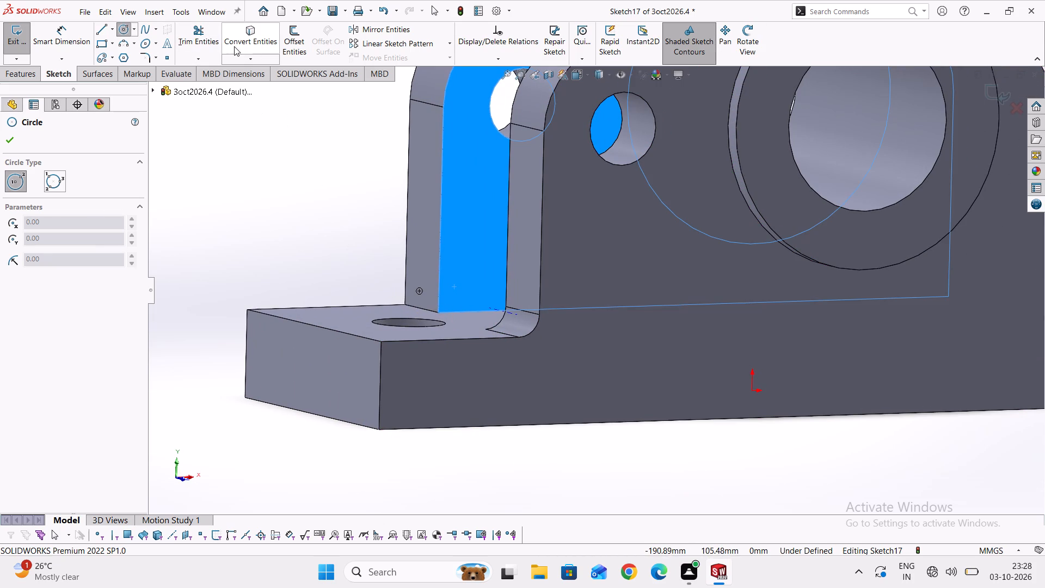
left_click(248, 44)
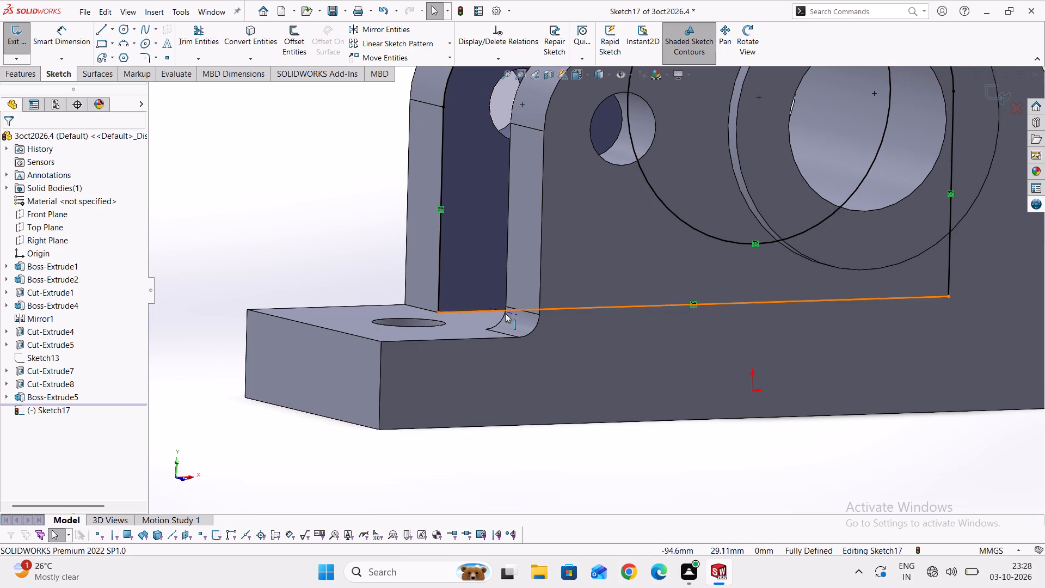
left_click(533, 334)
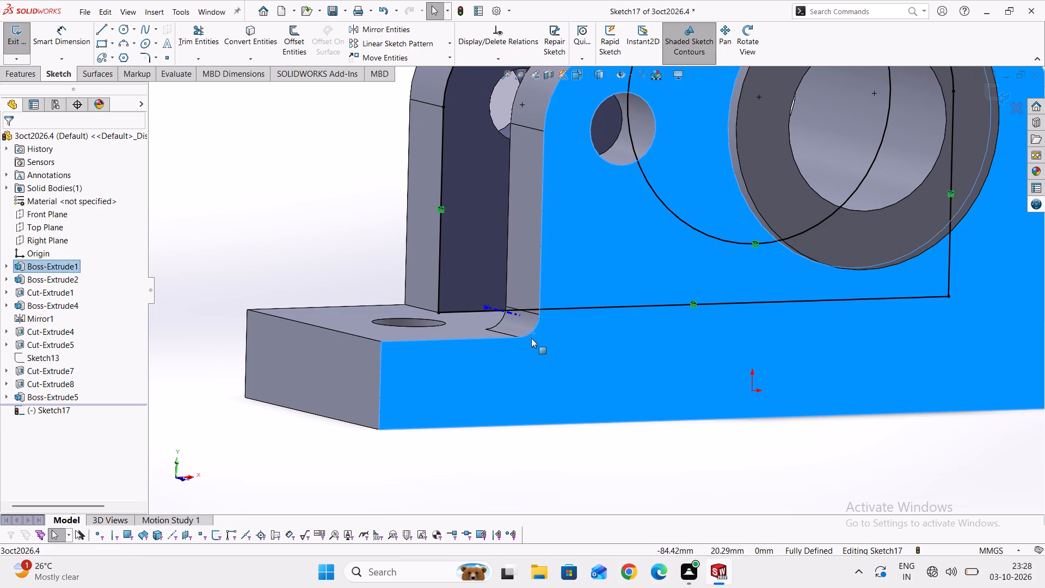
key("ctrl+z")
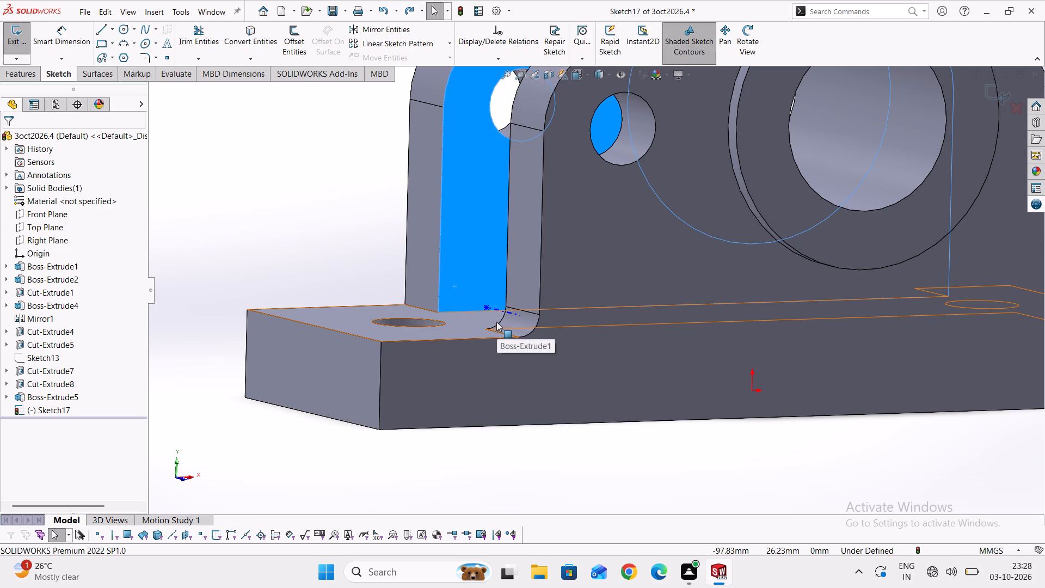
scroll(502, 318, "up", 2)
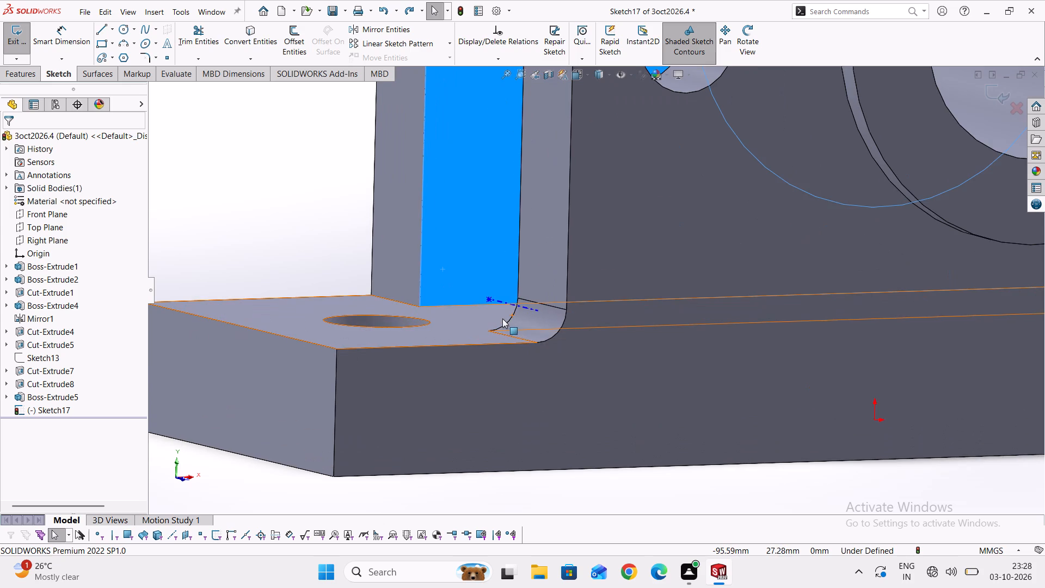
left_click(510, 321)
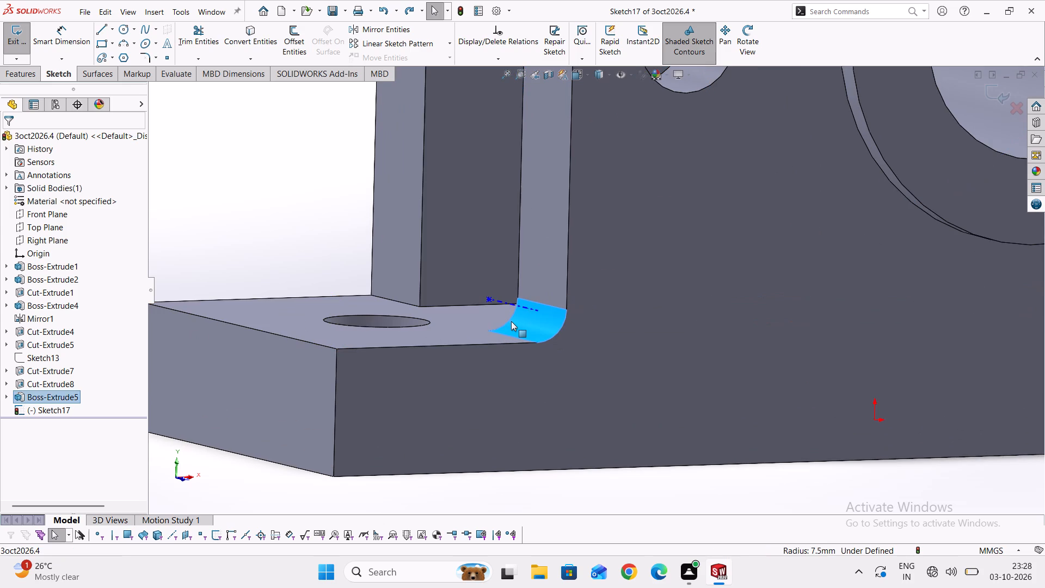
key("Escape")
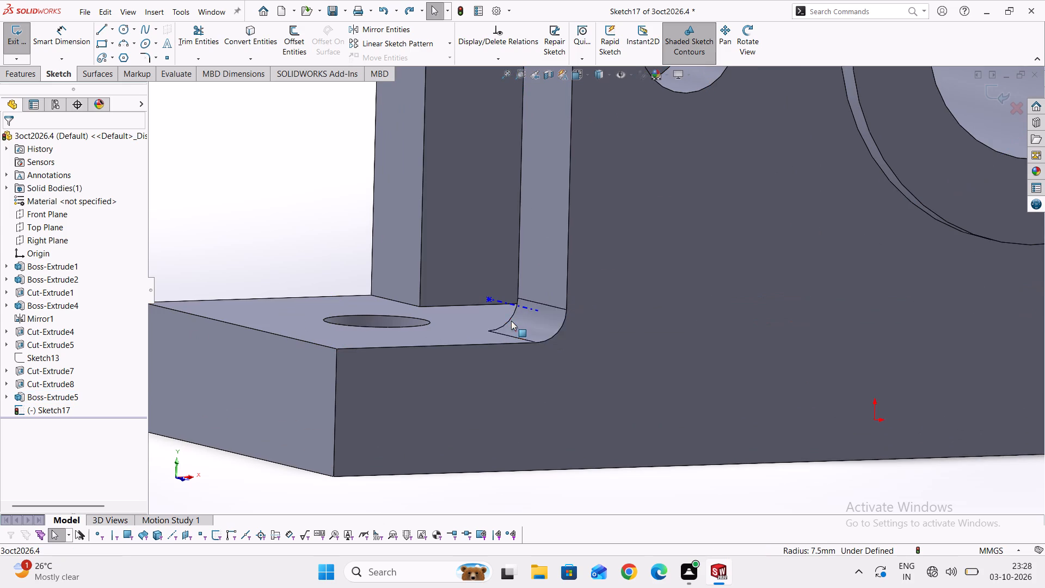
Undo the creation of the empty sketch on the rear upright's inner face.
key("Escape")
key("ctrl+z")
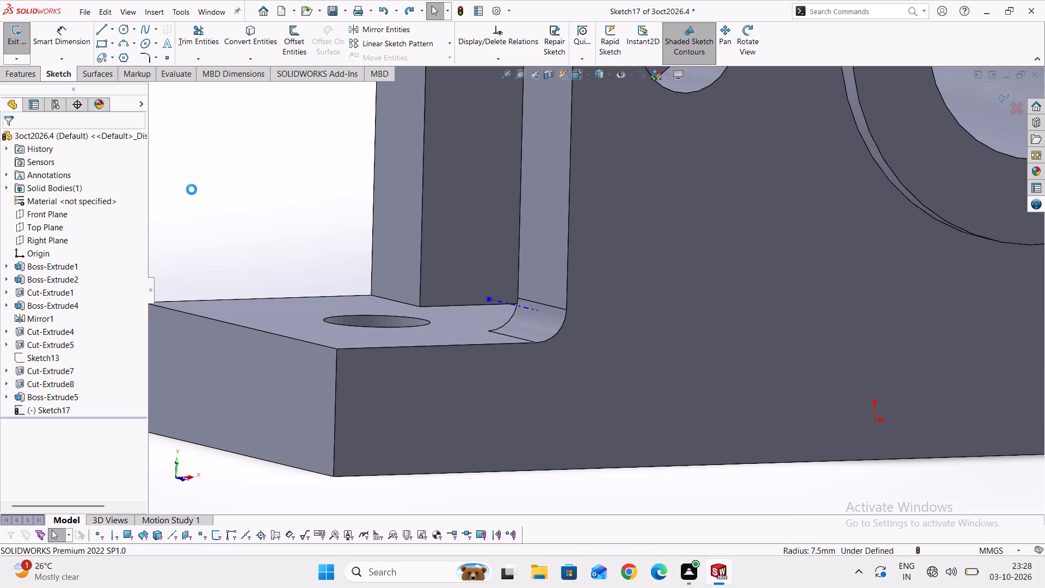
Open a new sketch on the mirrored rear upright's inner face and convert the face outline into sketch entities.
scroll(325, 279, "down", 2)
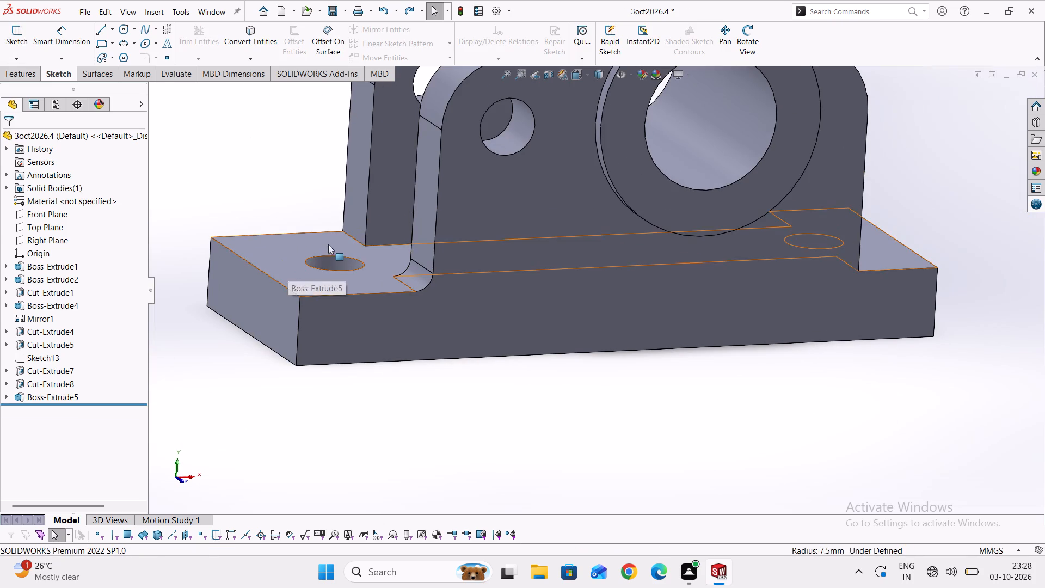
left_click(393, 209)
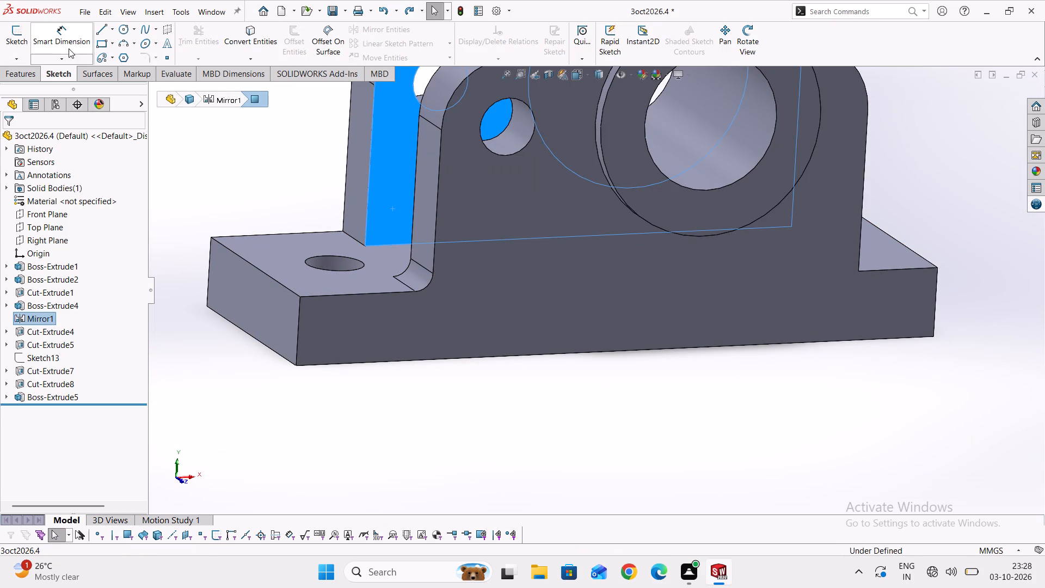
left_click(8, 36)
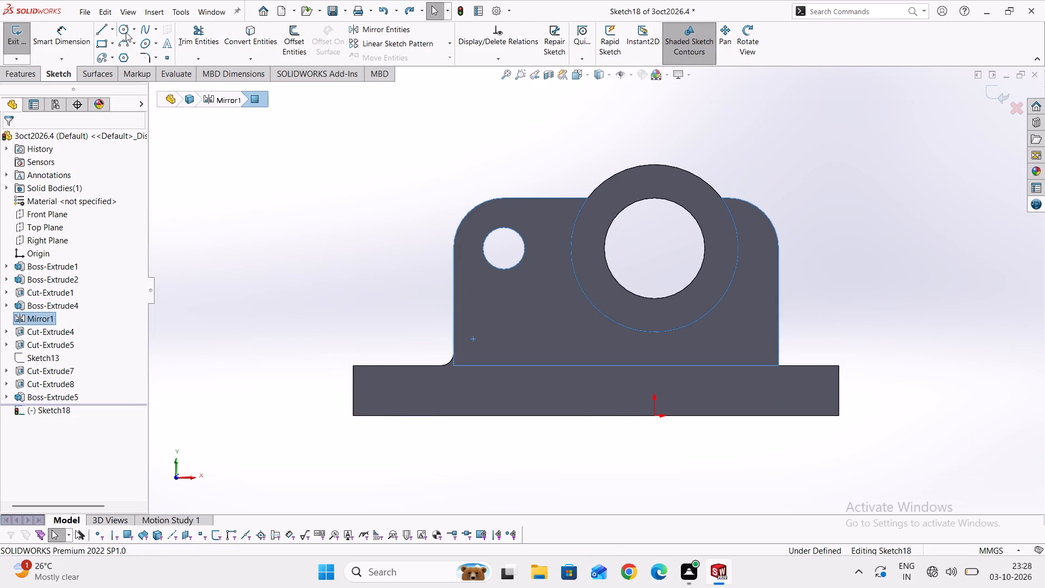
left_click(251, 39)
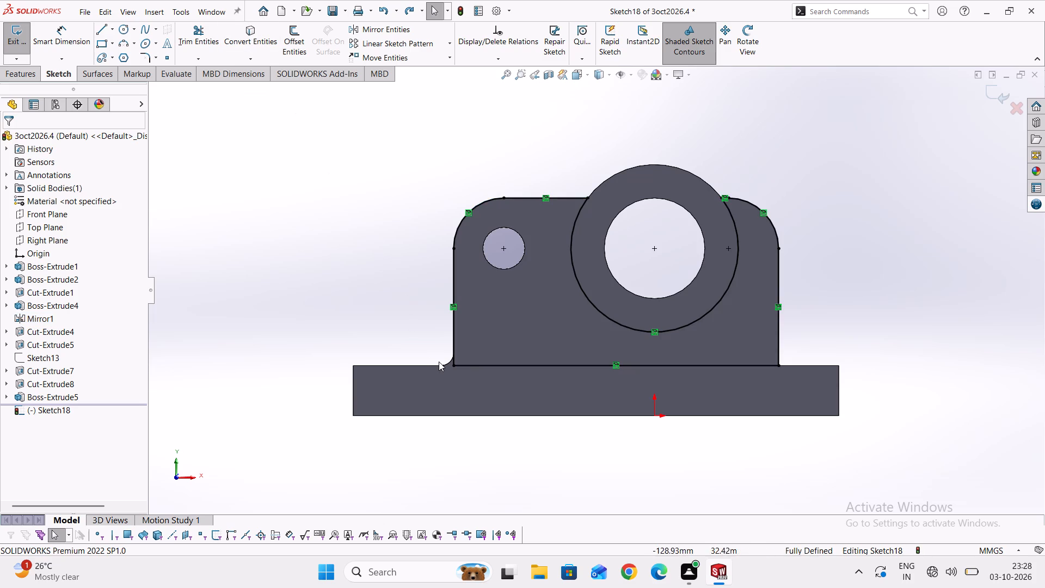
Convert the front corner fillet's 7.5 mm radius arc edge into the rear upright sketch.
scroll(465, 365, "up", 7)
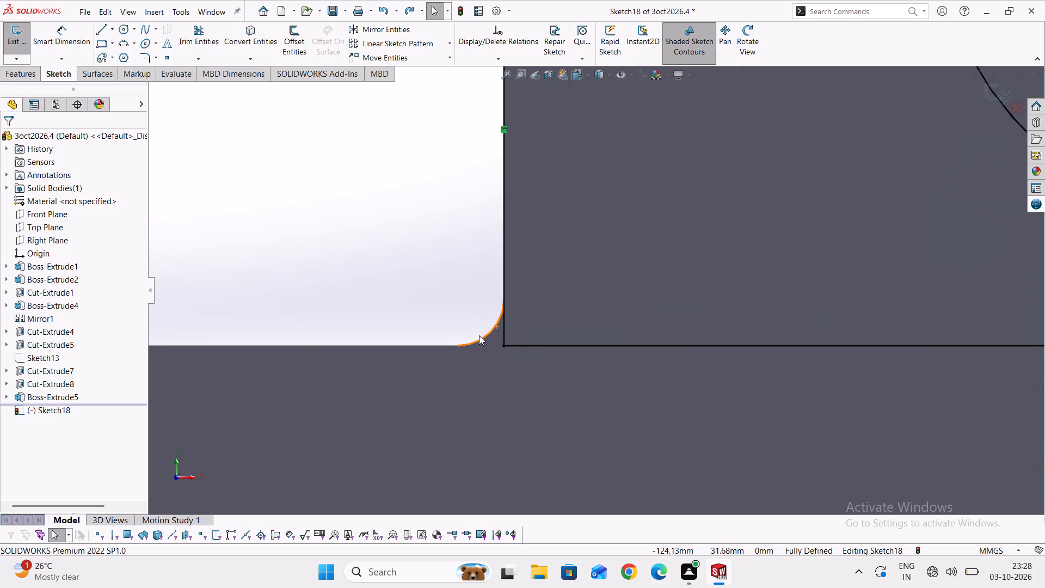
left_click(481, 335)
left_click(482, 337)
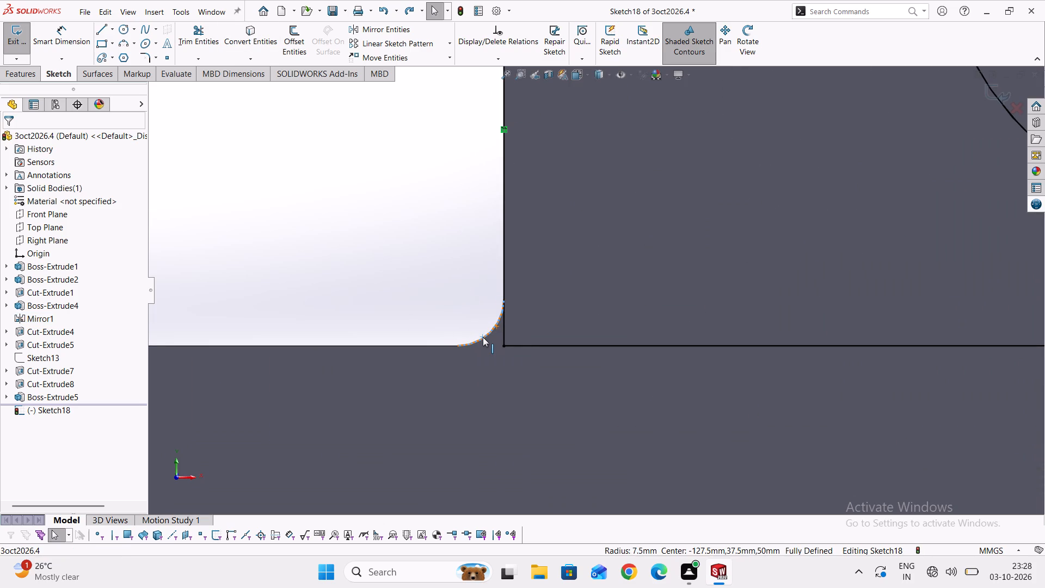
key("Return")
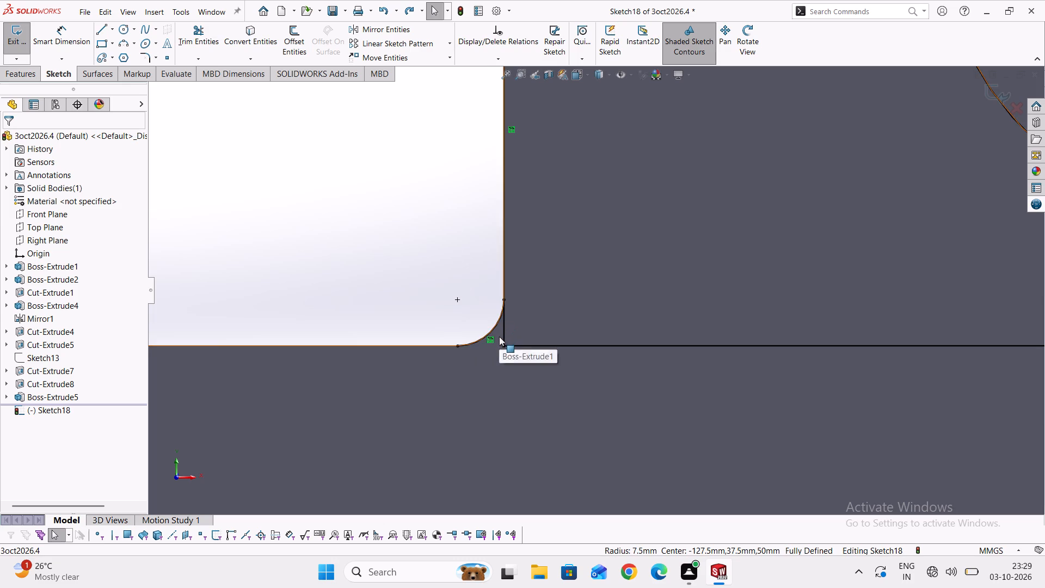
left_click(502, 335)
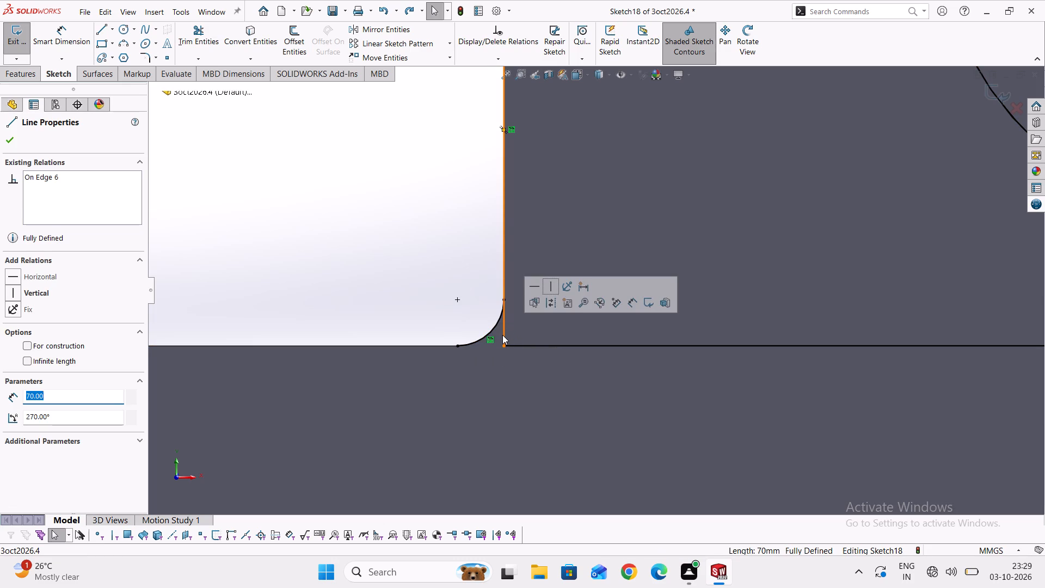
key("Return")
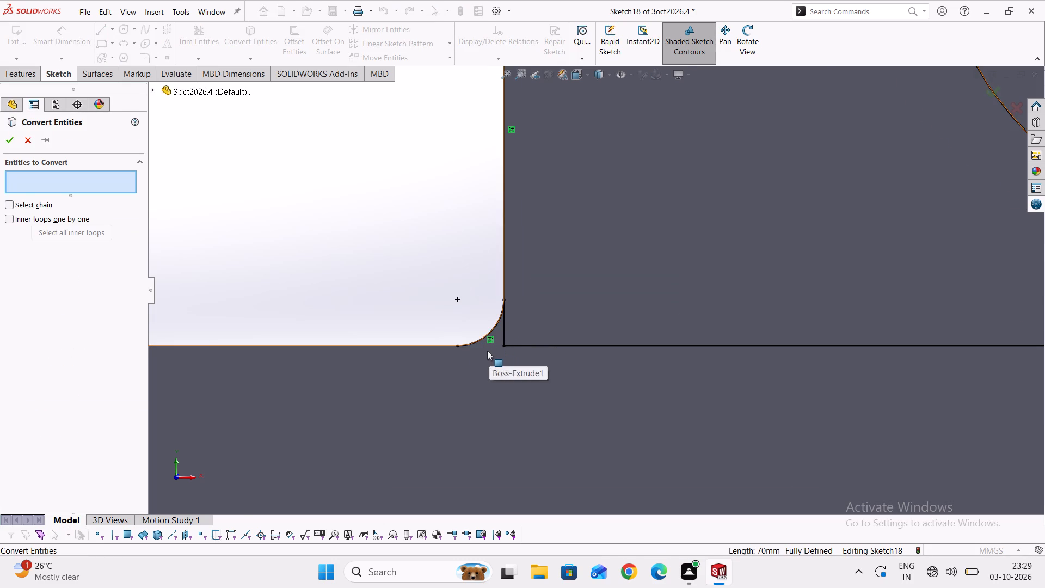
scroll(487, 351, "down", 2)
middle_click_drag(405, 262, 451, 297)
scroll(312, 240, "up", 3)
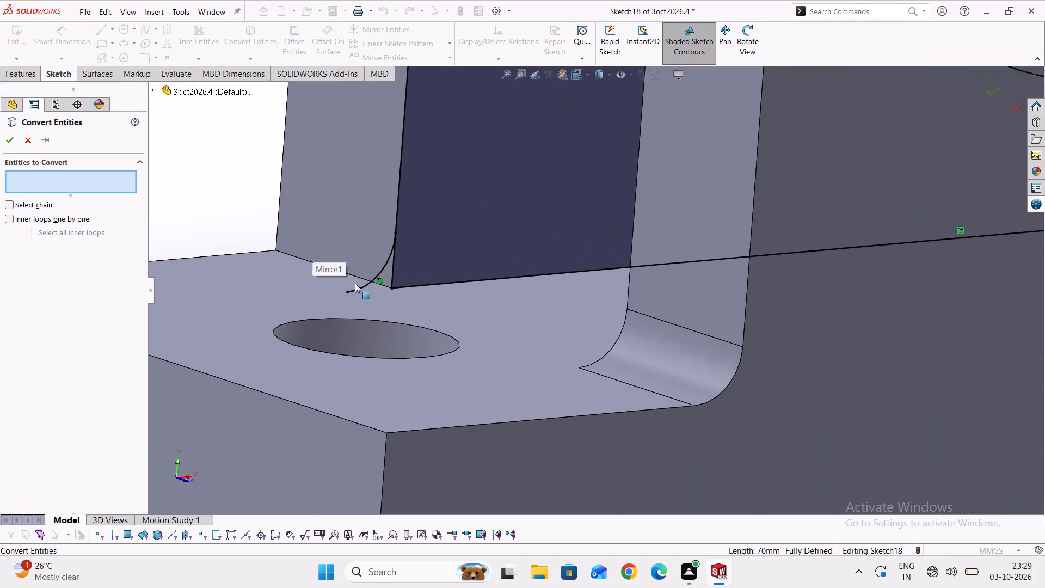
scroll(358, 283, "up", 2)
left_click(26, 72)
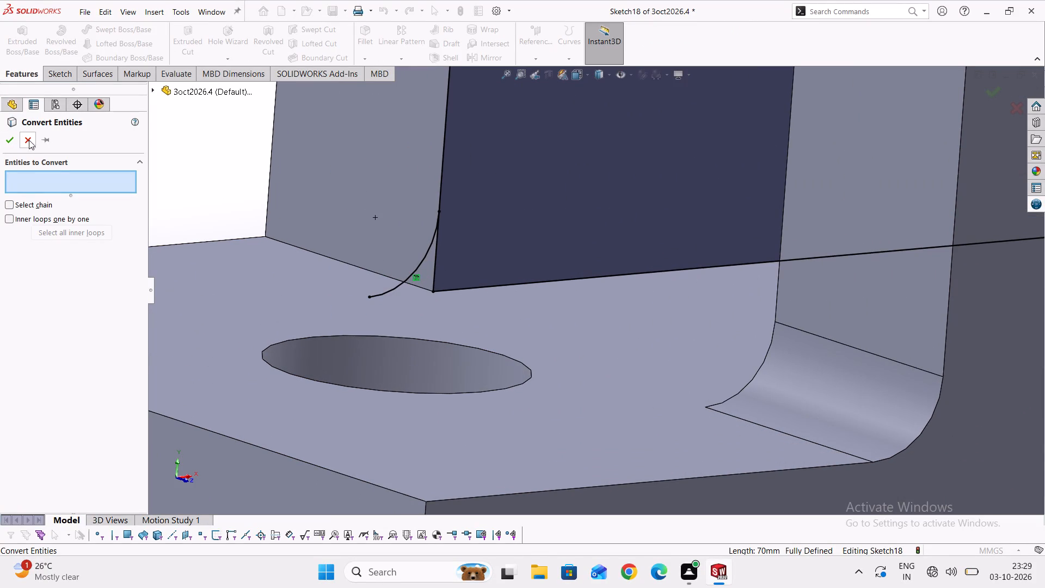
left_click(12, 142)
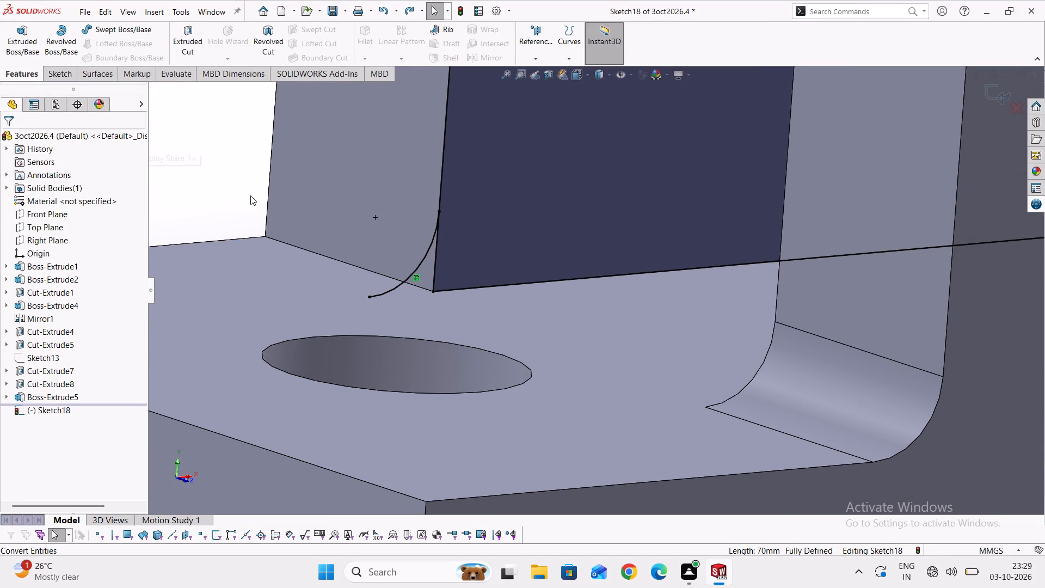
Draw a horizontal 7.5 mm line from the arc's lower end to the bottom corner of the rear upright's outline.
left_click(65, 78)
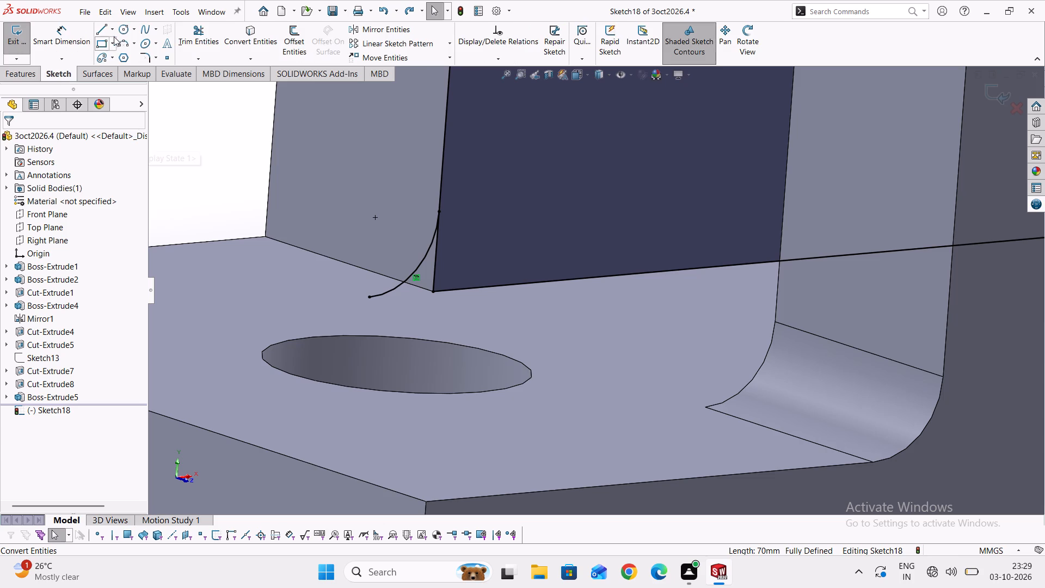
left_click(105, 31)
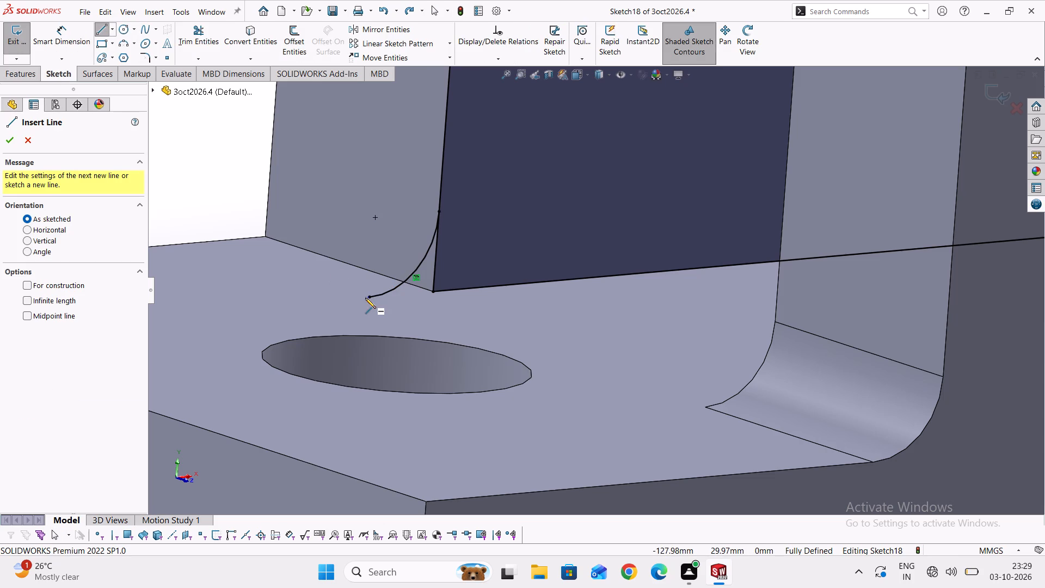
left_click(368, 298)
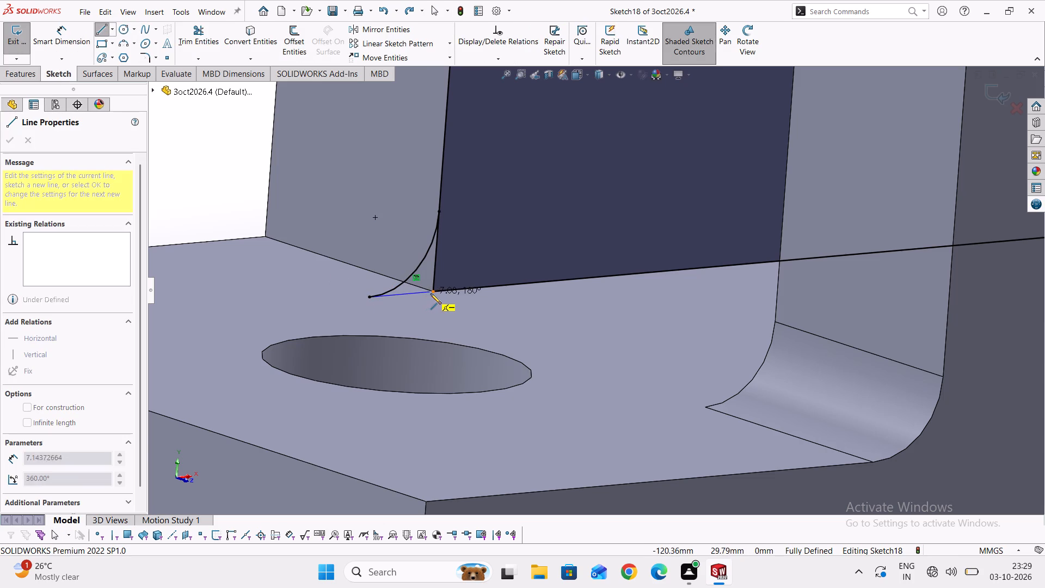
left_click(432, 293)
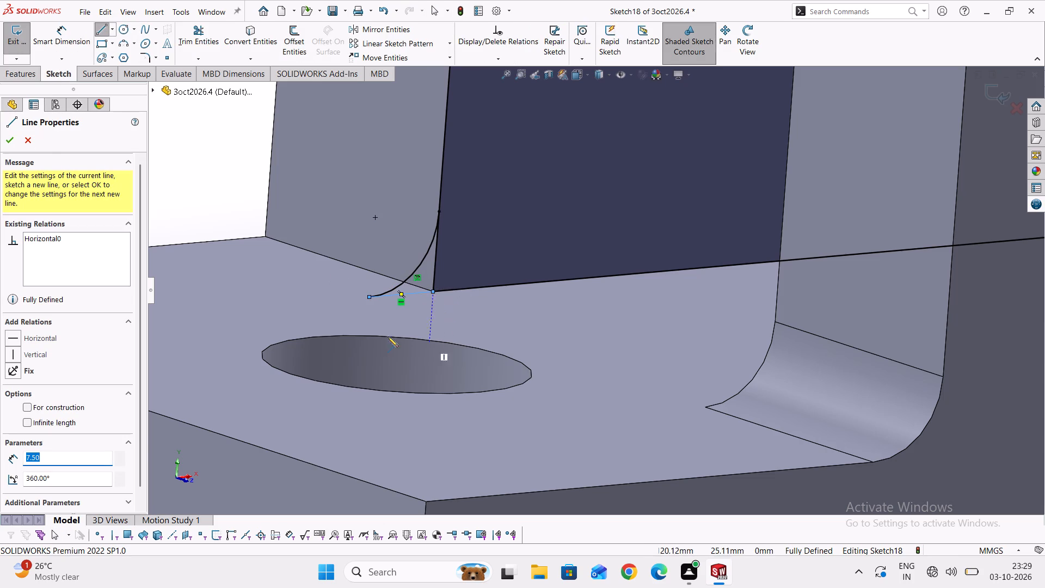
left_click(10, 144)
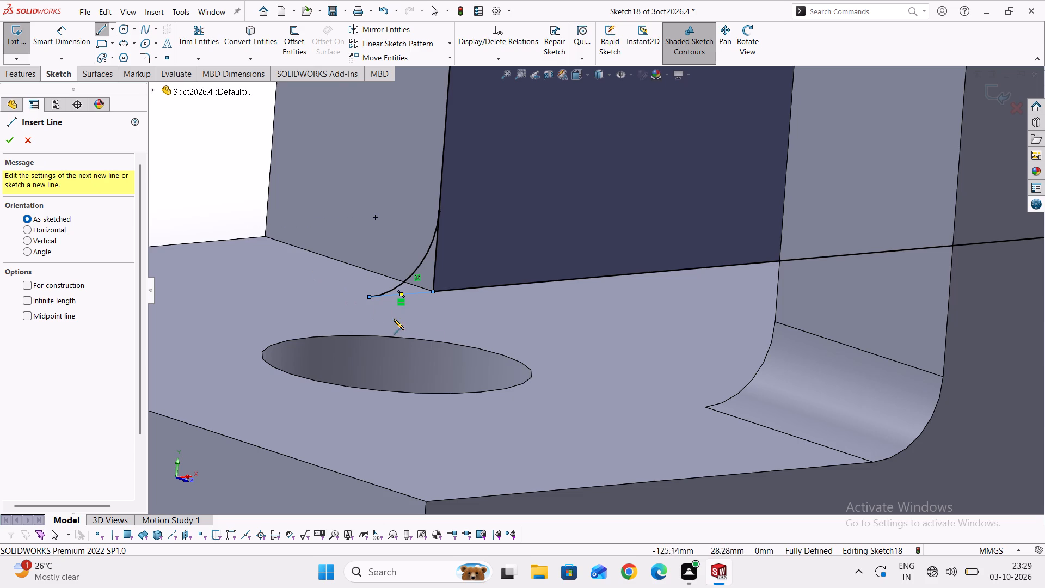
scroll(428, 292, "up", 3)
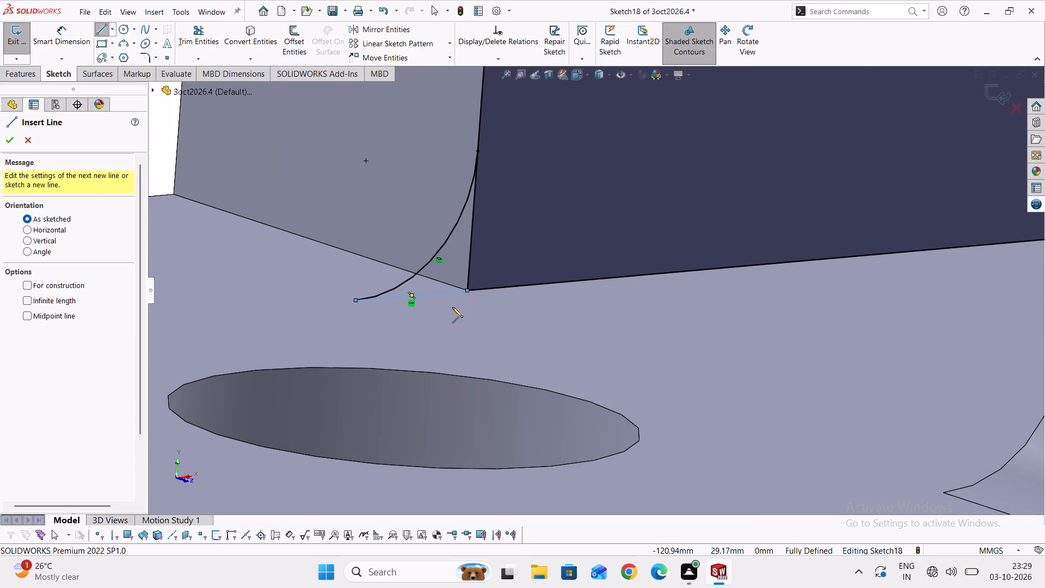
key("Escape")
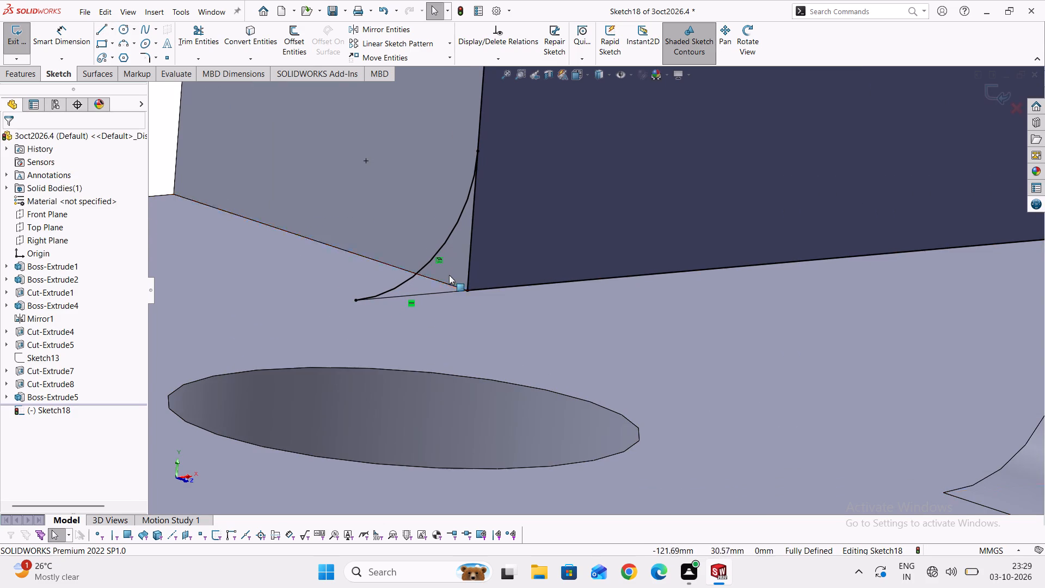
Trim away the part of the upright's vertical outline line above the arc's upper end.
scroll(344, 274, "down", 2)
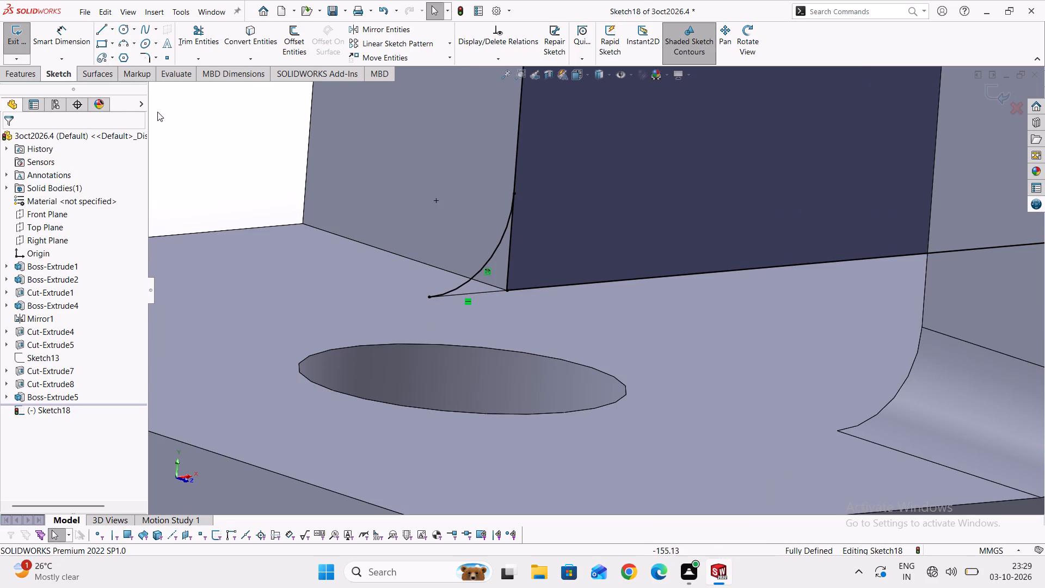
left_click(25, 77)
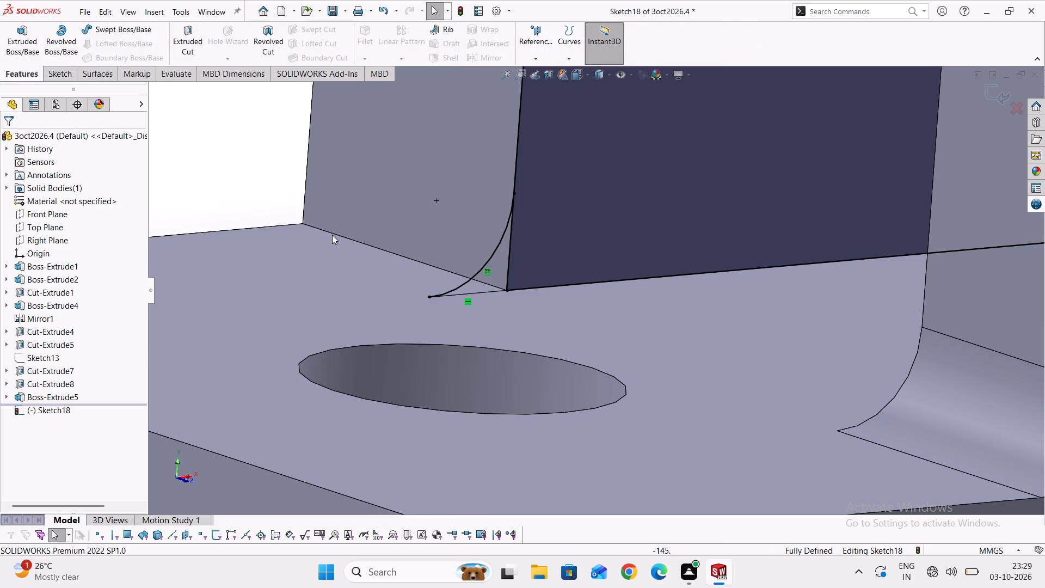
scroll(453, 261, "down", 2)
left_click(54, 73)
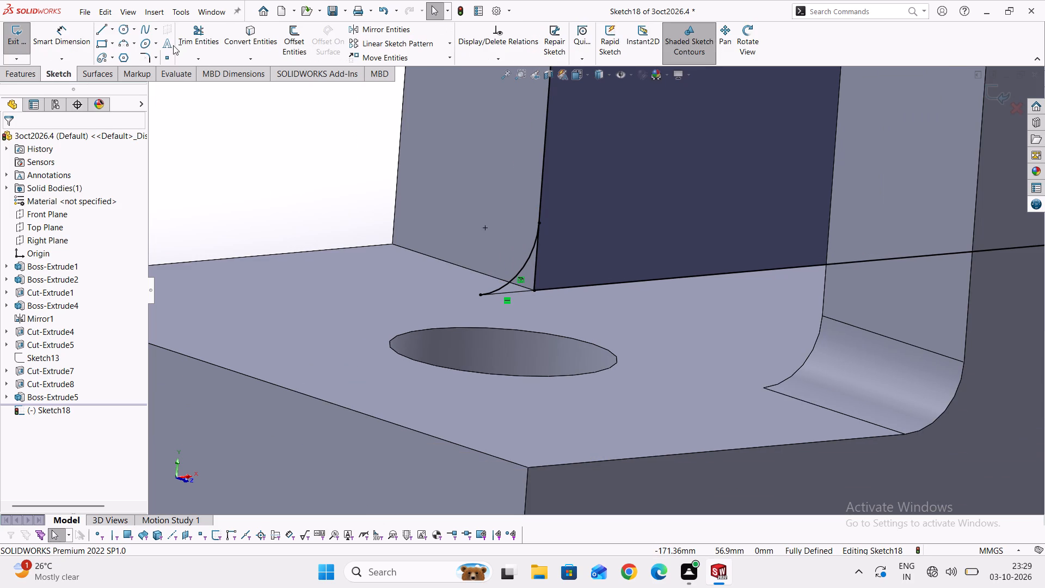
left_click(210, 34)
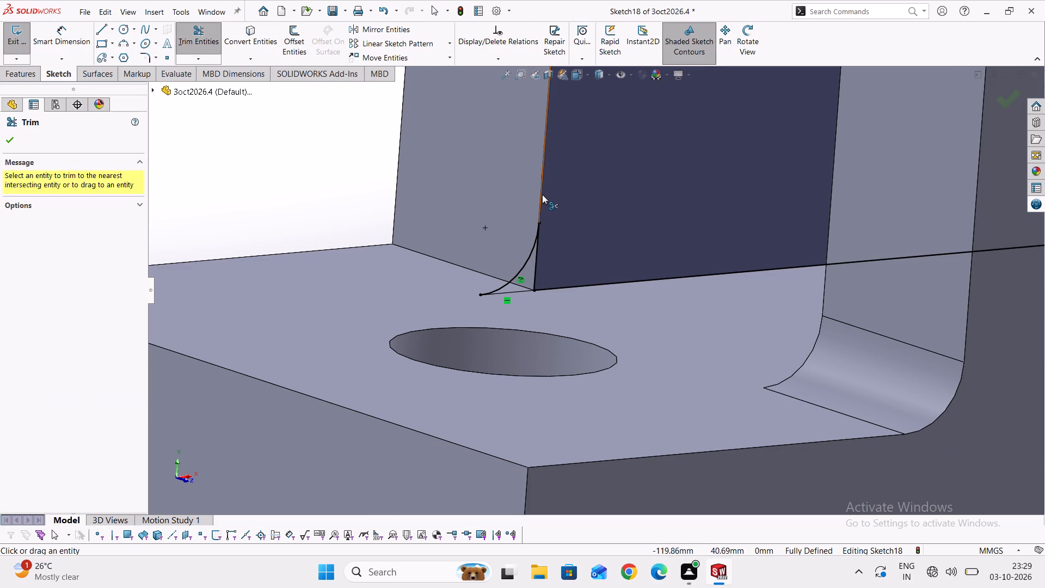
left_click(542, 193)
Extrude the small closed corner contour as a 25 mm blind boss, reversed to run back along the rear upright's edge face.
scroll(552, 241, "down", 2)
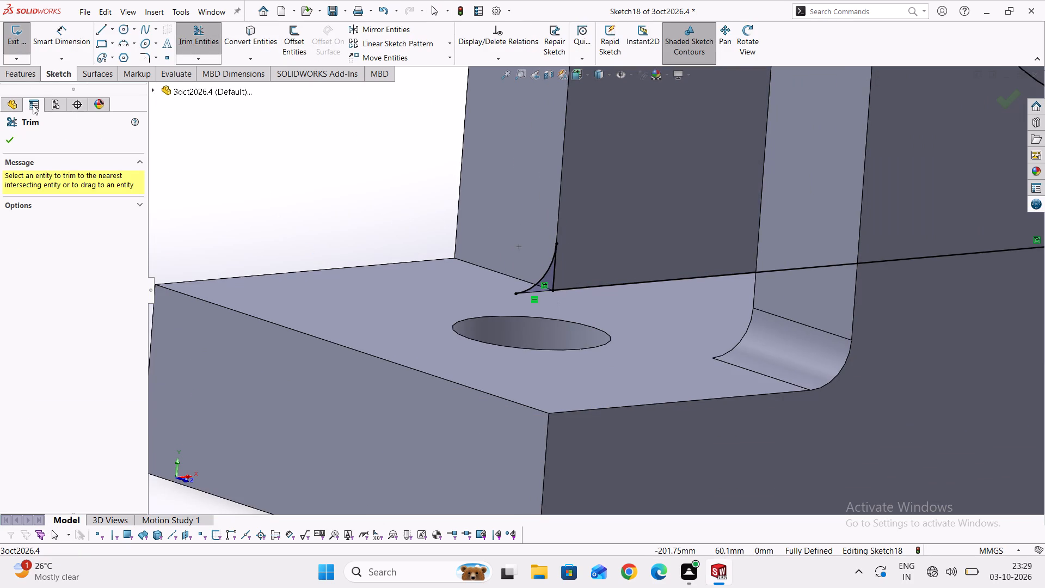
left_click(23, 76)
left_click(26, 40)
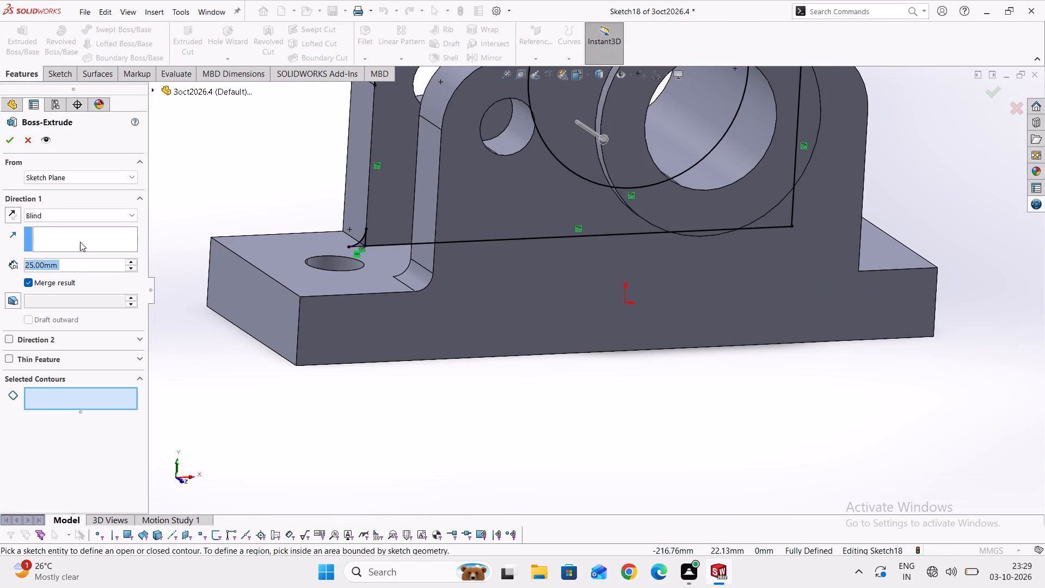
scroll(356, 246, "up", 4)
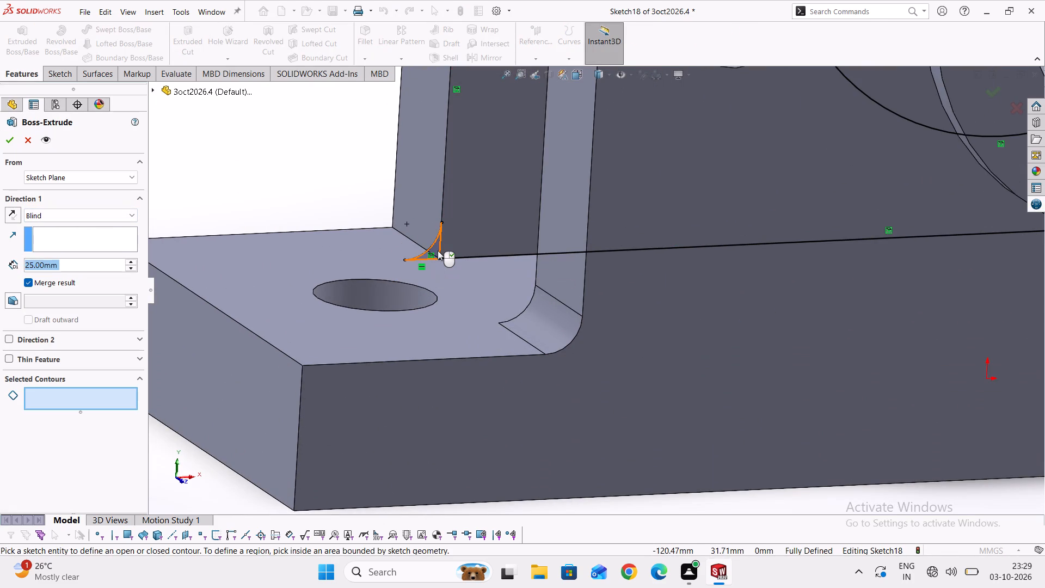
double_click(438, 250)
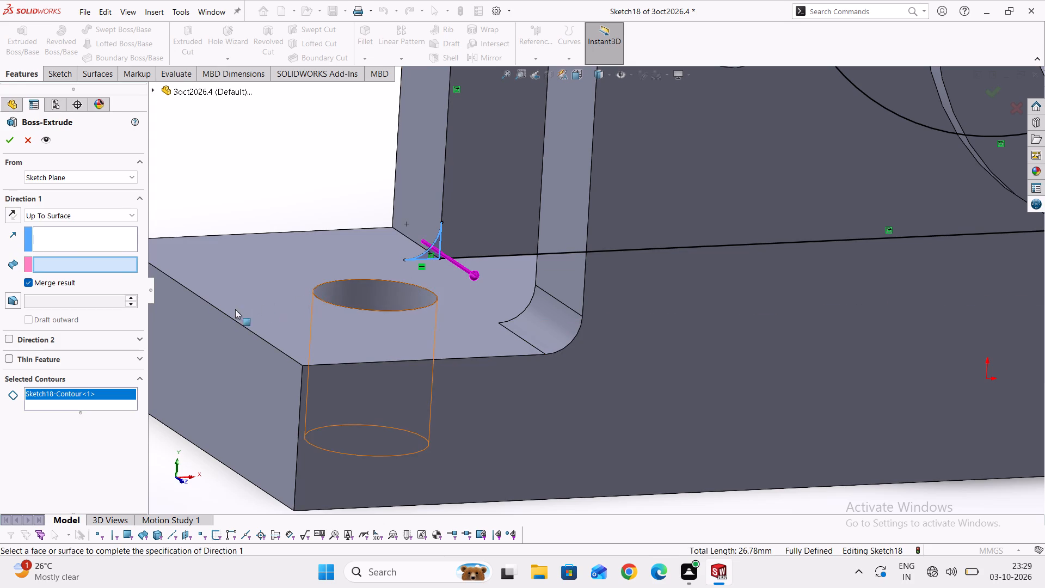
left_click(83, 215)
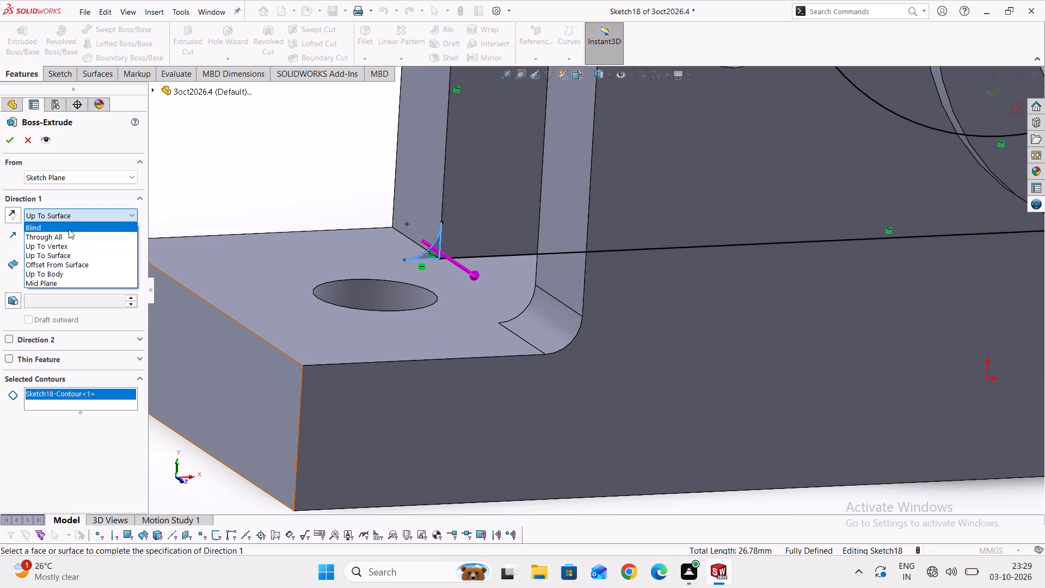
left_click(67, 228)
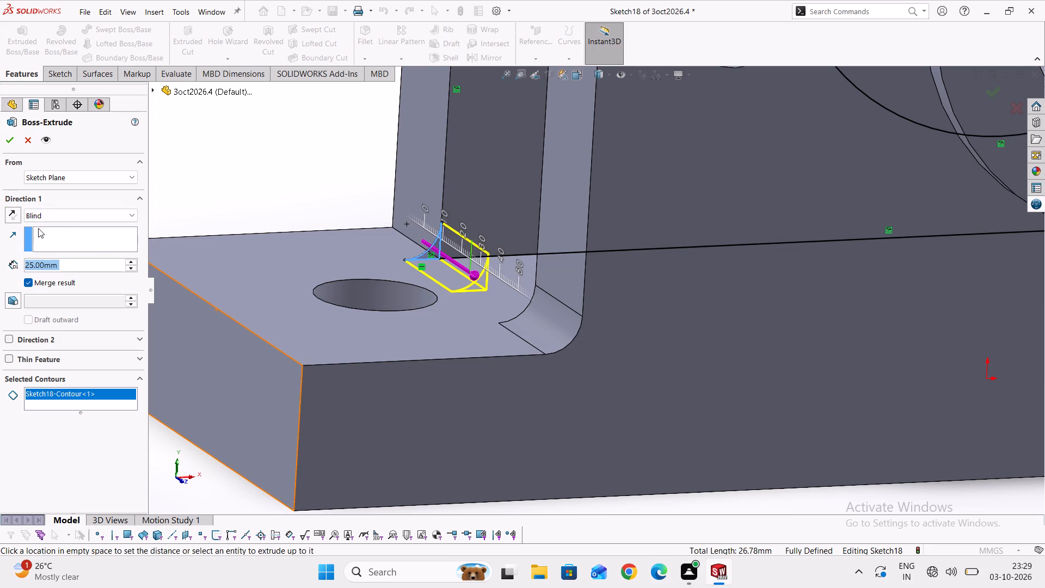
left_click(11, 213)
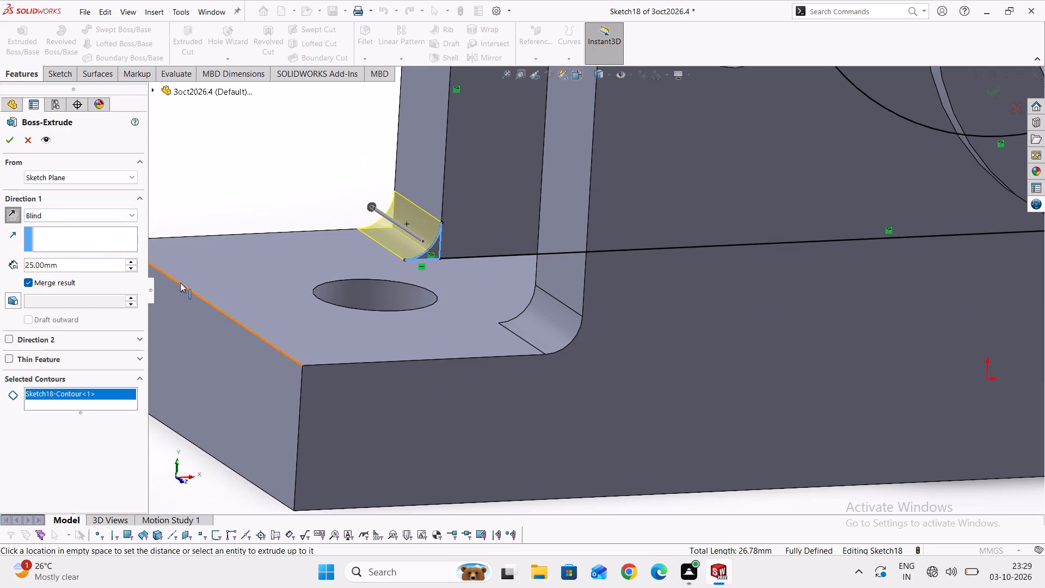
left_click(10, 142)
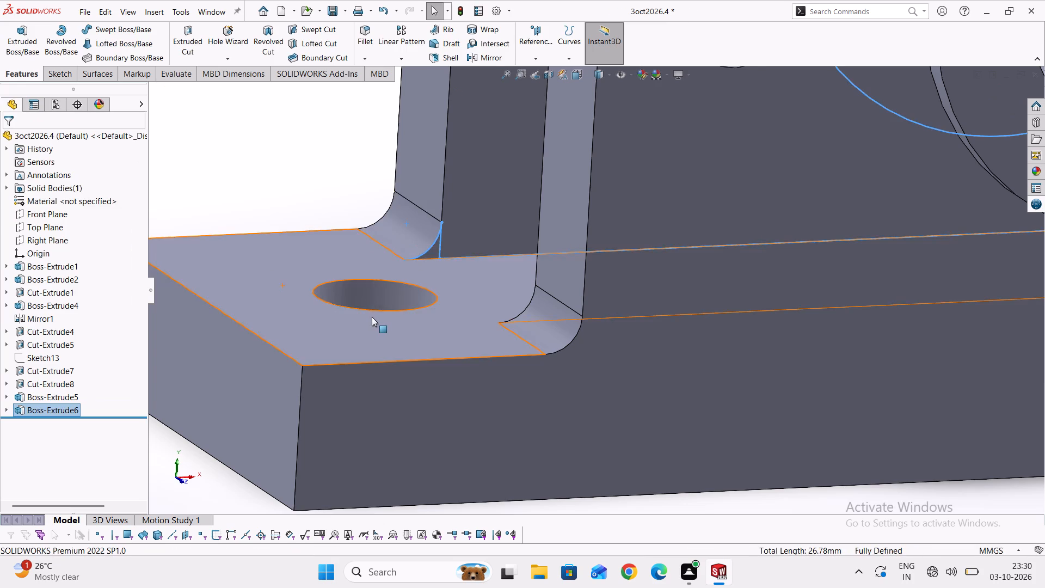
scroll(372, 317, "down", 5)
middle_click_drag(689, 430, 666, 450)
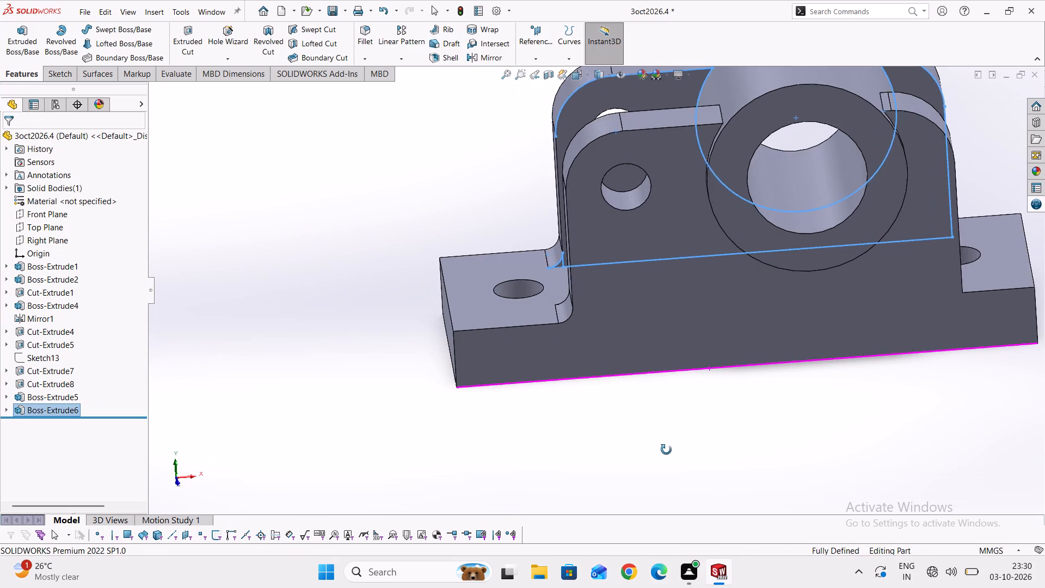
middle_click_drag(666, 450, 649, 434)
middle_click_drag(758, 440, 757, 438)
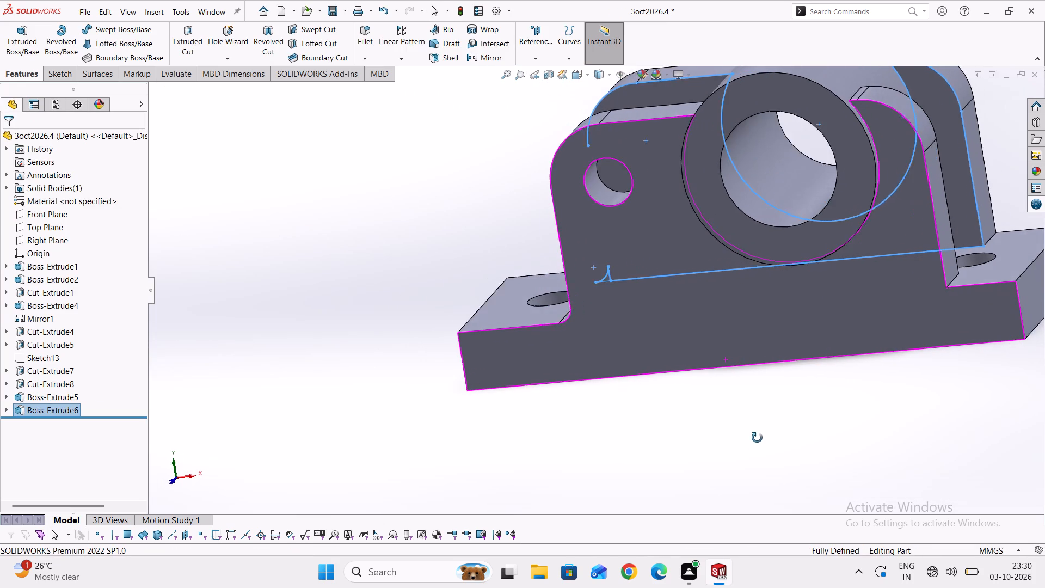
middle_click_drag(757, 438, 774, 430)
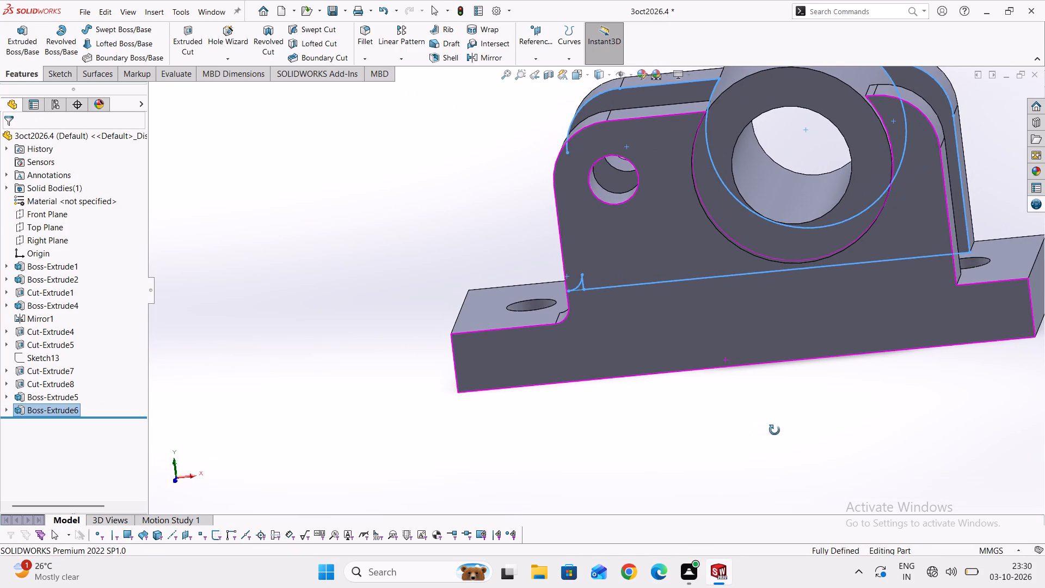
Start a sketch on the front face of the front upright and base.
middle_click_drag(774, 430, 769, 430)
right_click(966, 318)
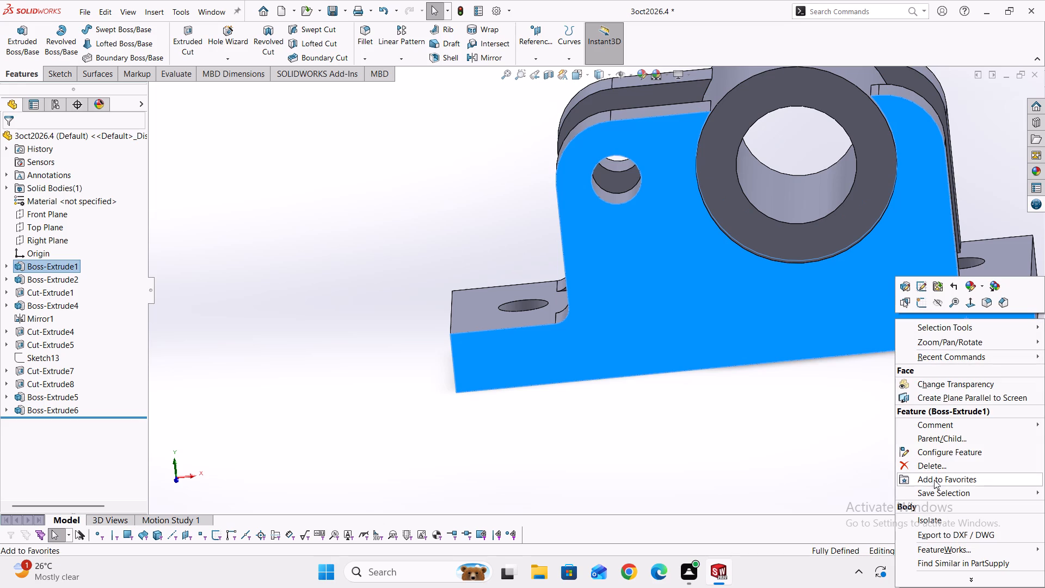
left_click(61, 77)
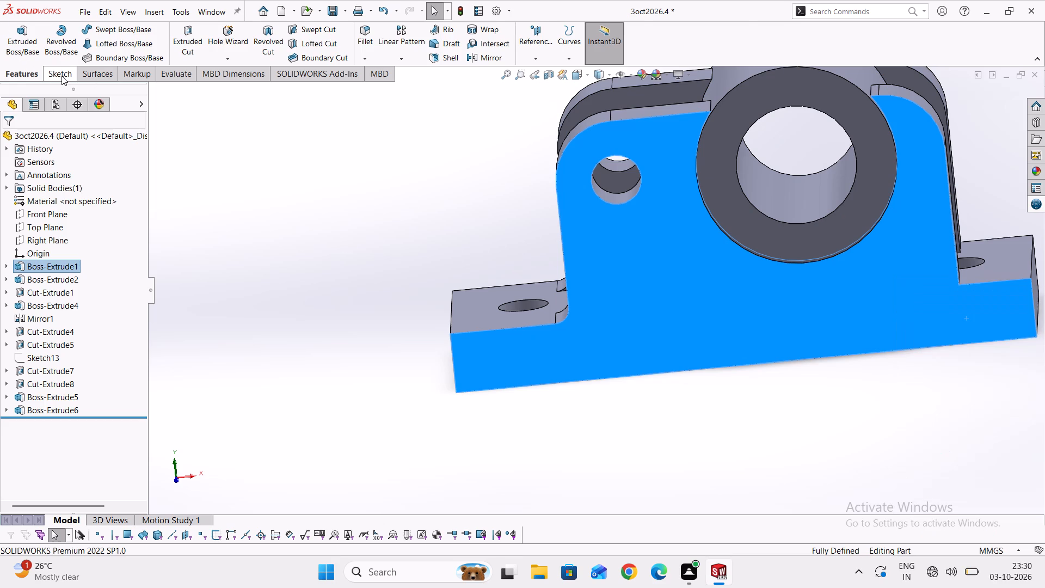
left_click(16, 35)
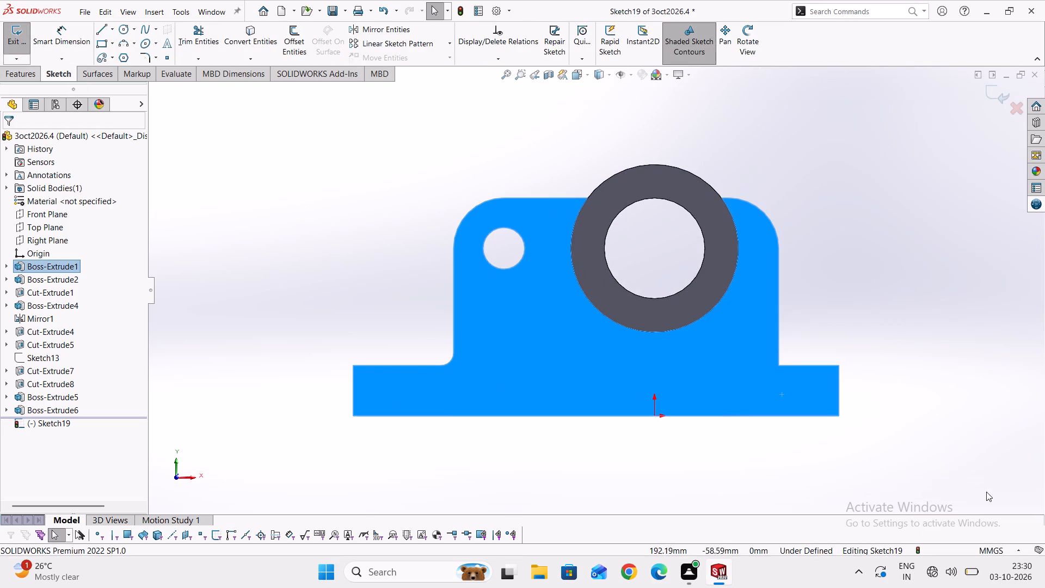
Draw a circle about 7.9 mm in radius over the unfilleted inner corner between the front upright and the base.
scroll(789, 353, "up", 2)
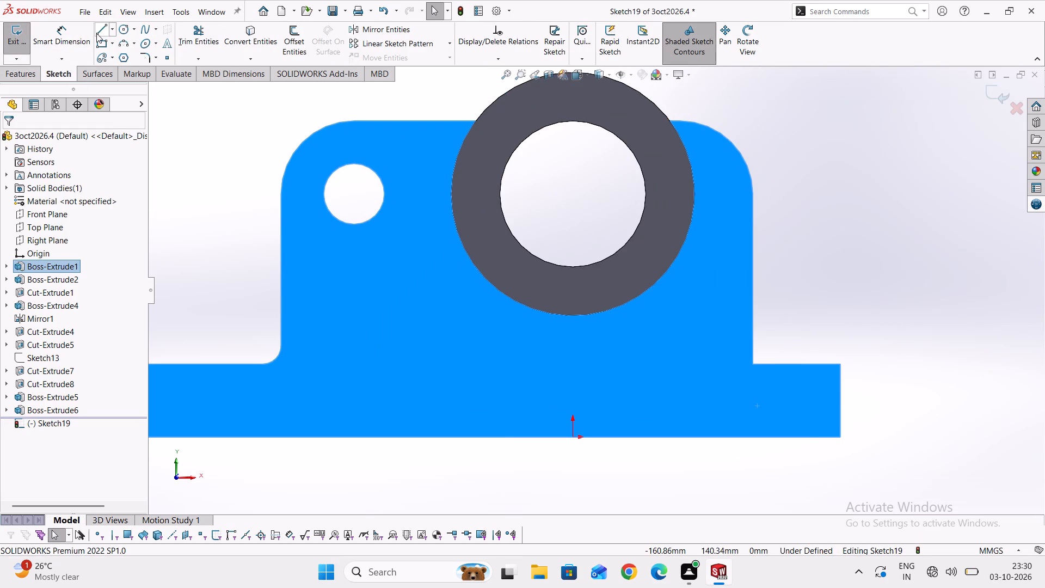
left_click(124, 31)
scroll(768, 350, "up", 1)
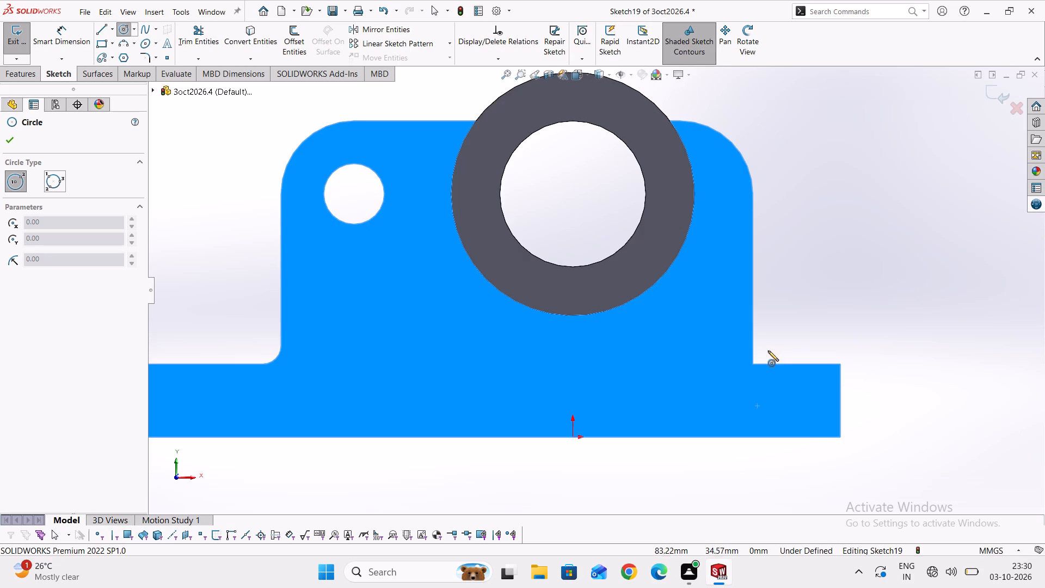
scroll(768, 351, "up", 1)
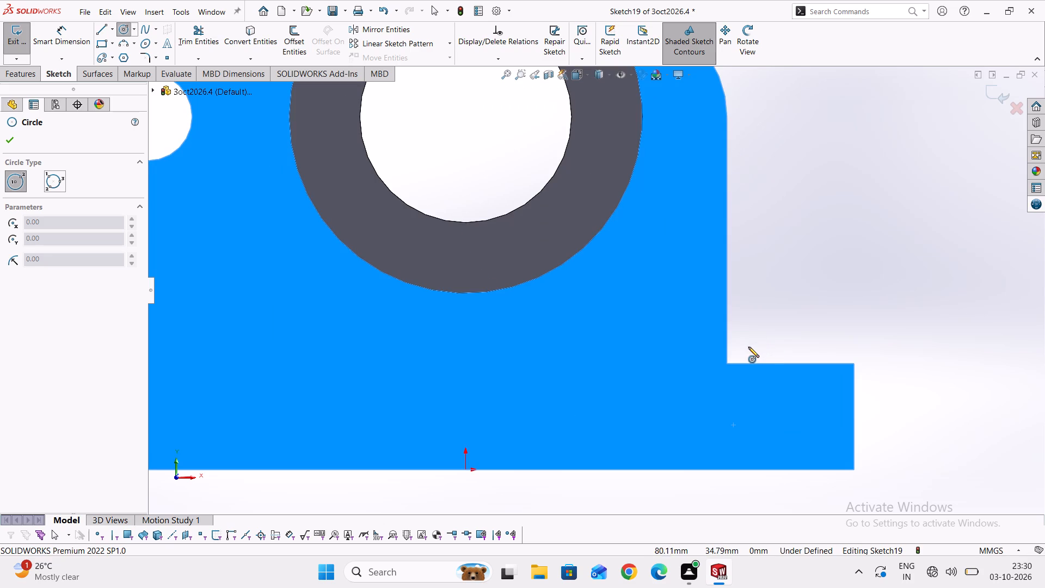
left_click(748, 347)
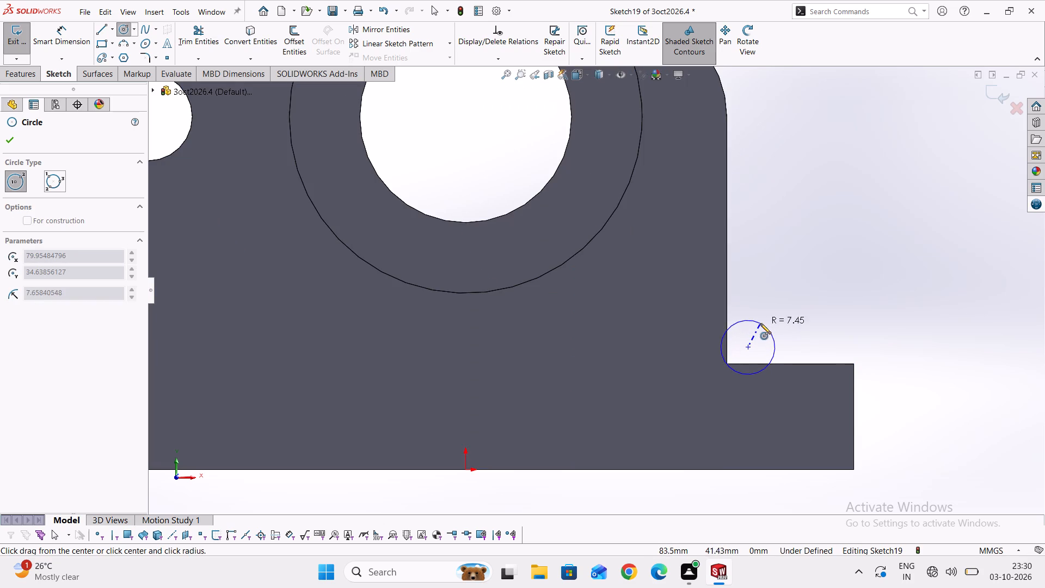
left_click(761, 323)
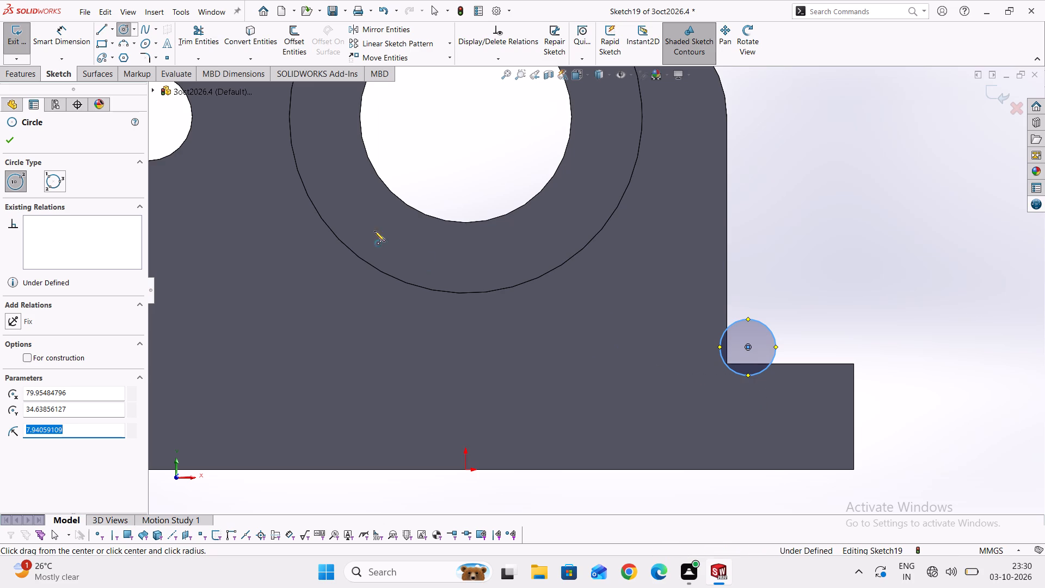
Dimension the corner circle's diameter as 15 mm.
left_click(73, 34)
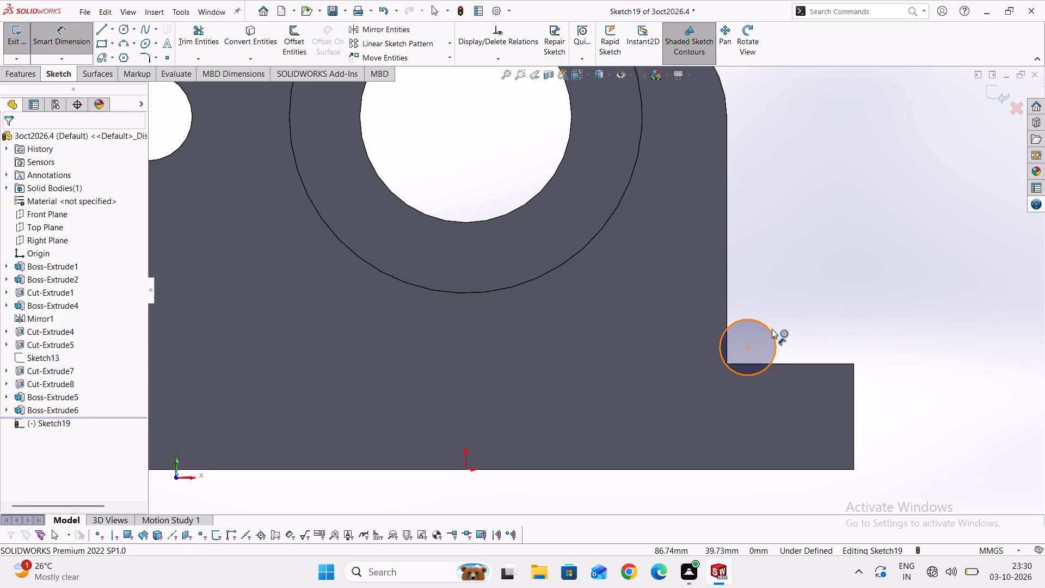
left_click(772, 329)
left_click(835, 235)
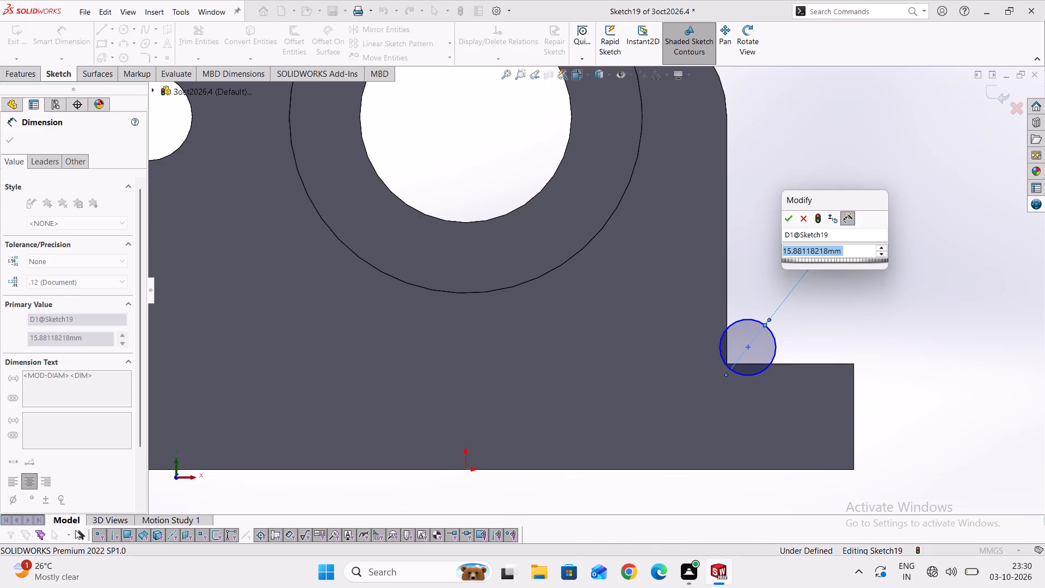
type("15")
key("Return")
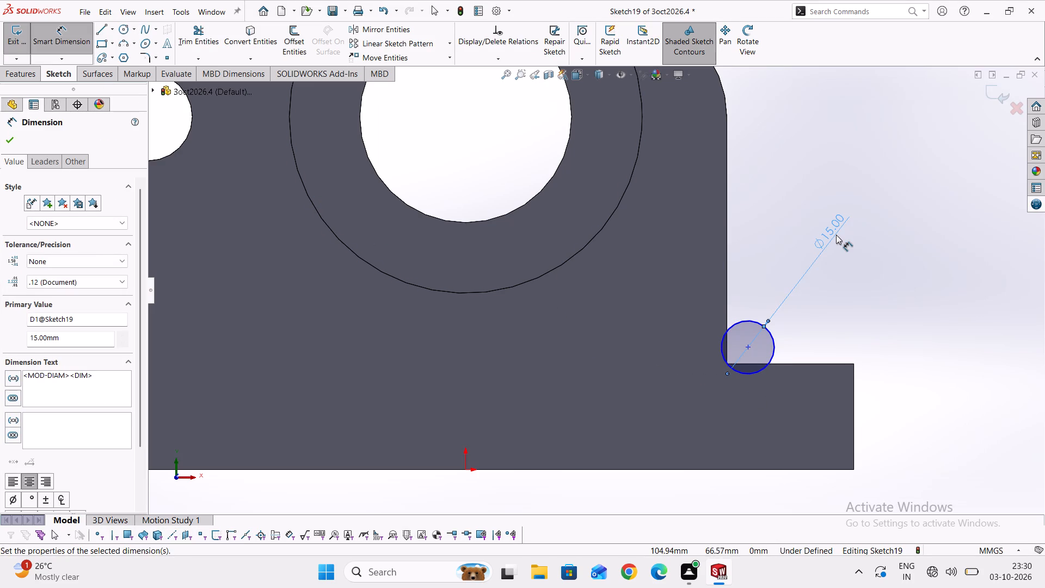
left_click(68, 42)
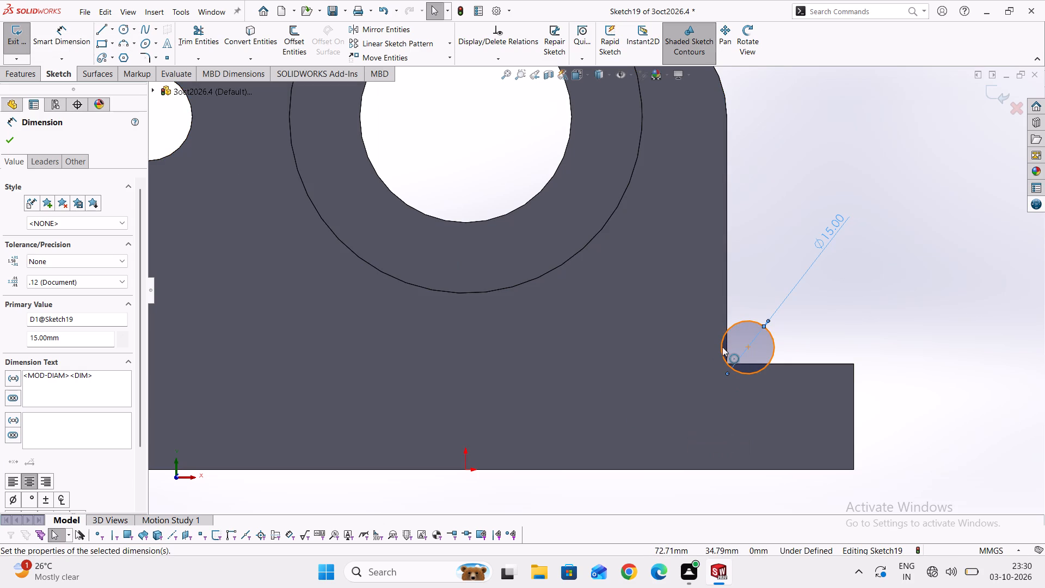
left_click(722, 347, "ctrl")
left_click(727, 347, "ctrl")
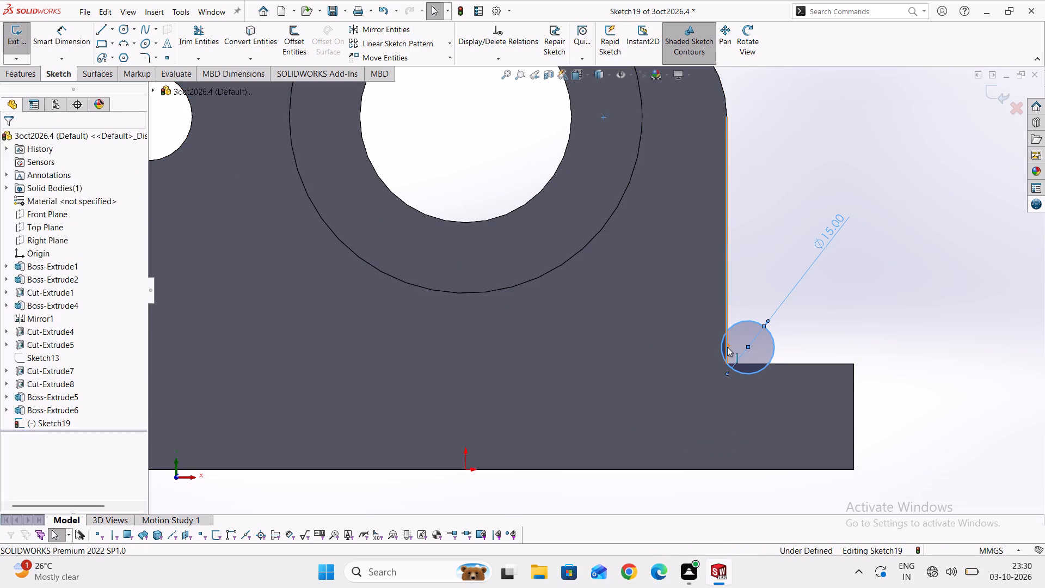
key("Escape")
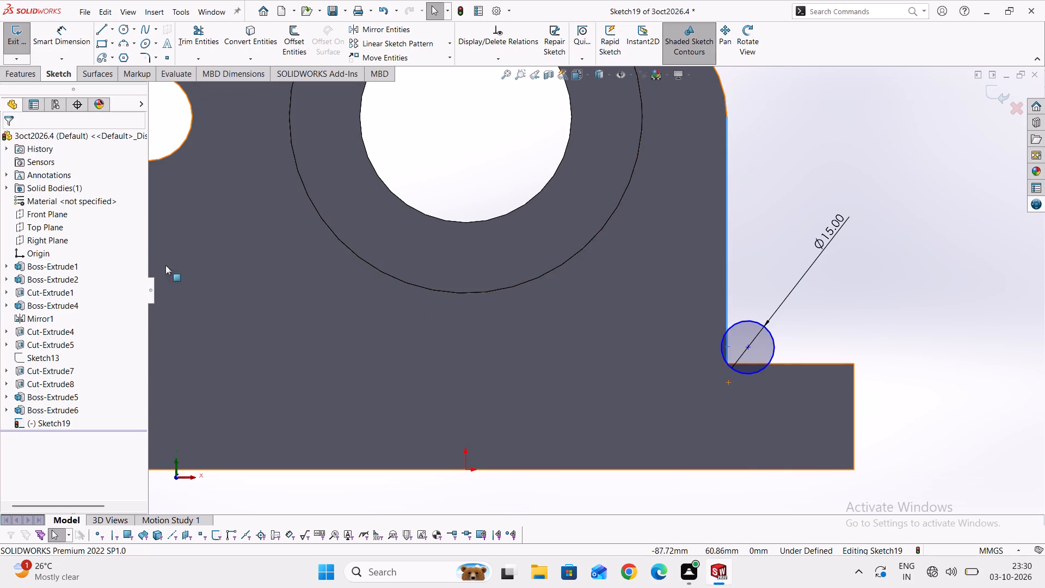
Make the 15 mm circle tangent to the base's top edge.
scroll(765, 382, "up", 2)
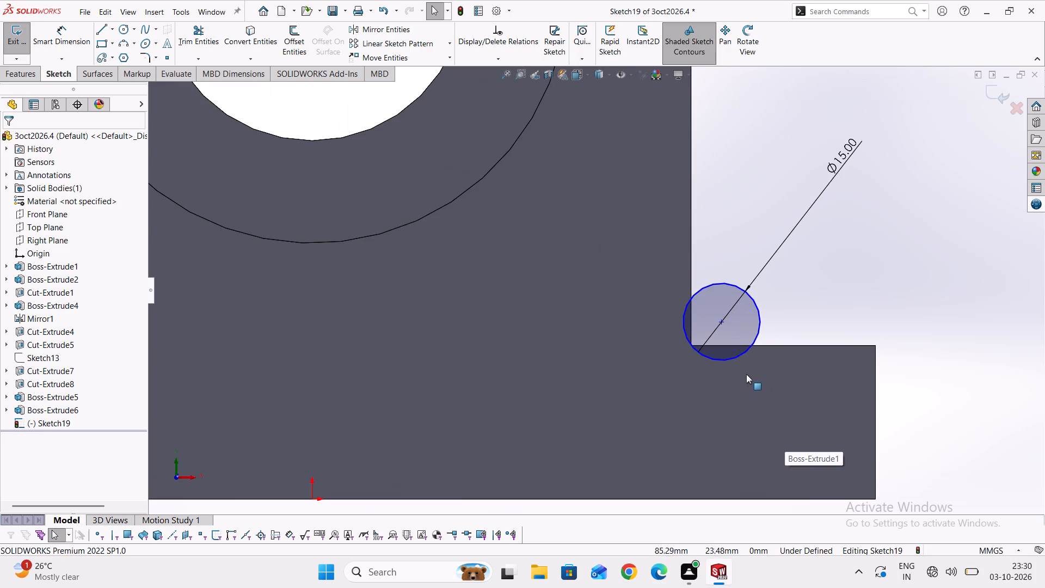
left_click(739, 357, "ctrl")
left_click(726, 346, "ctrl")
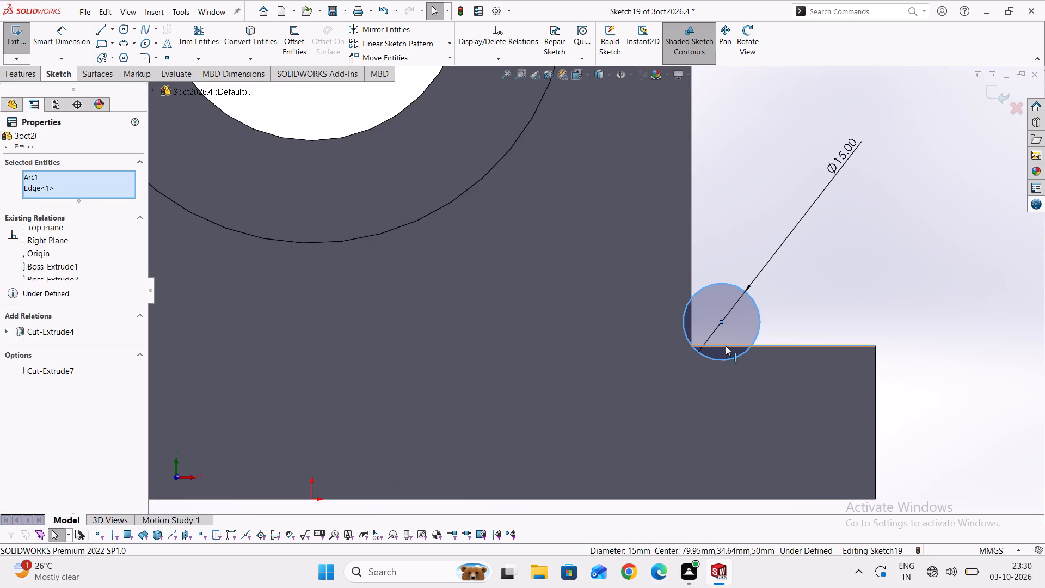
left_click(93, 339)
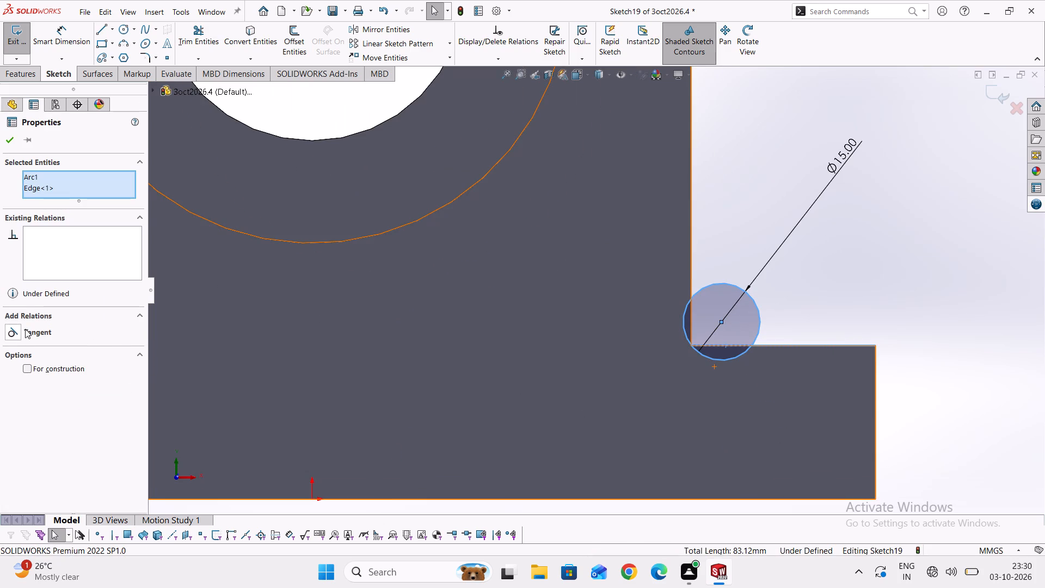
left_click(24, 329)
Make the 15 mm circle tangent to the upright's vertical side edge.
scroll(680, 307, "up", 3)
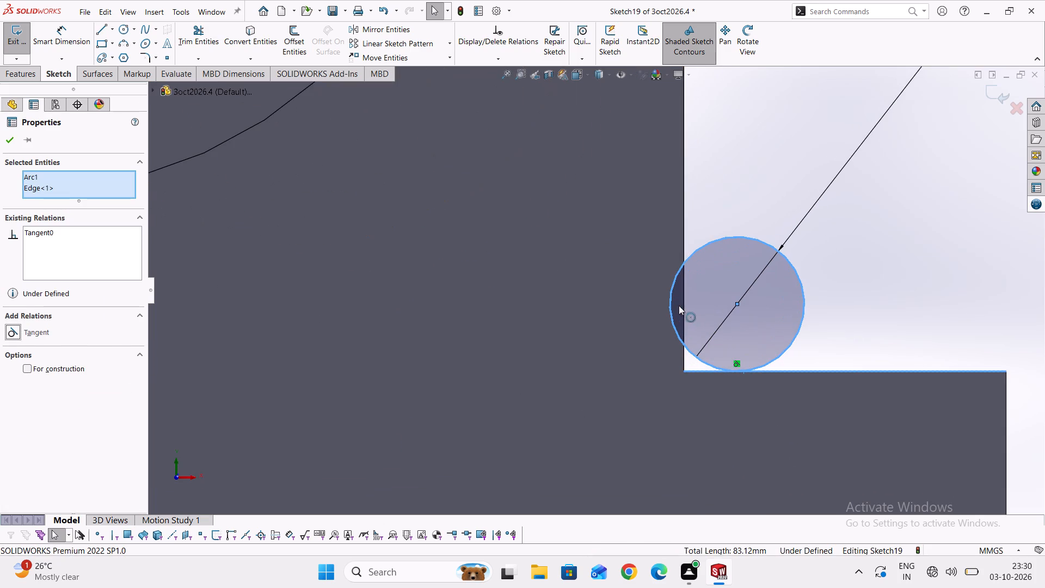
left_click(684, 307)
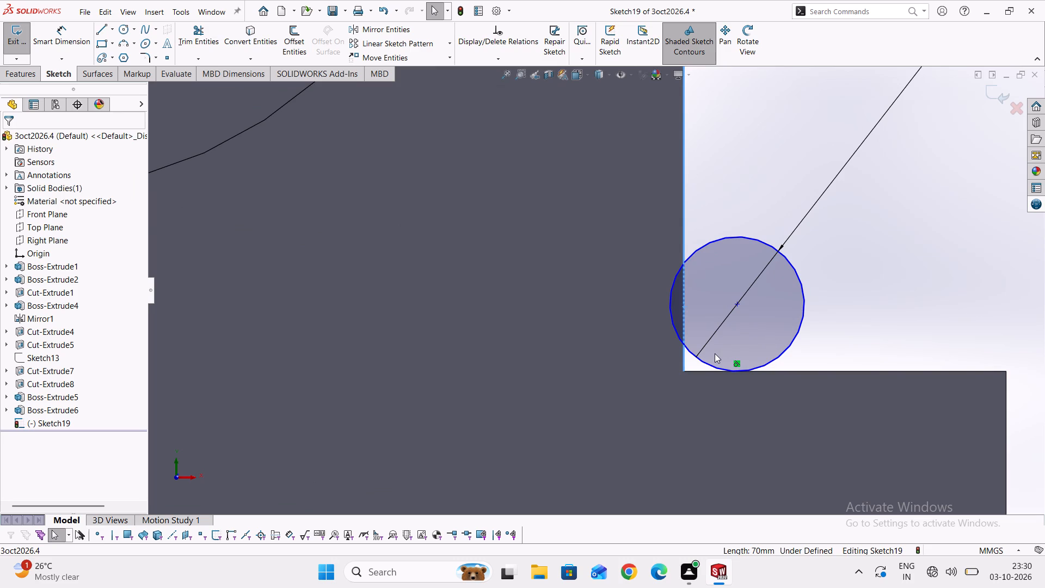
key("Escape")
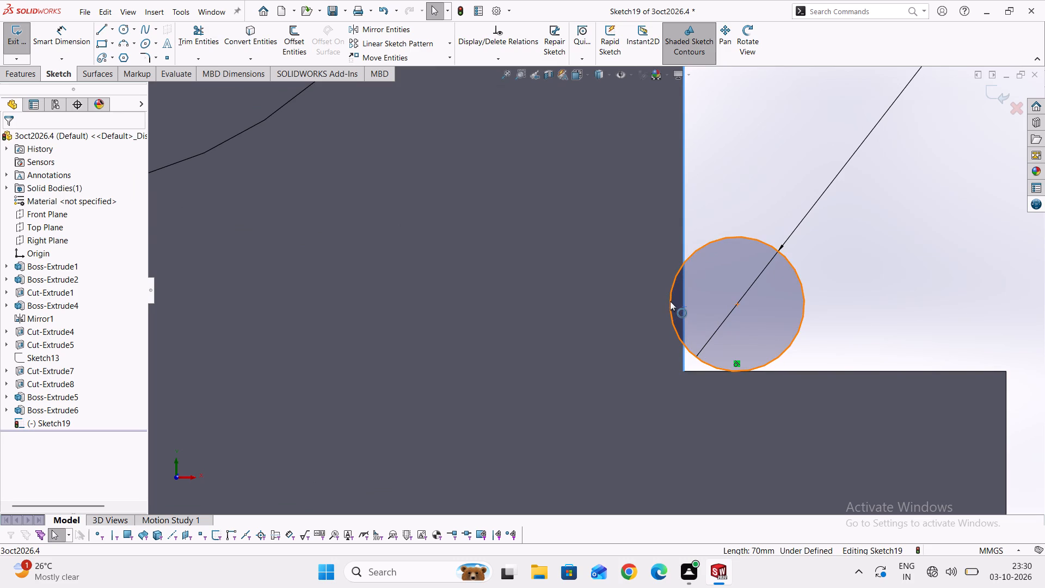
left_click(670, 301, "ctrl")
left_click(684, 307, "ctrl")
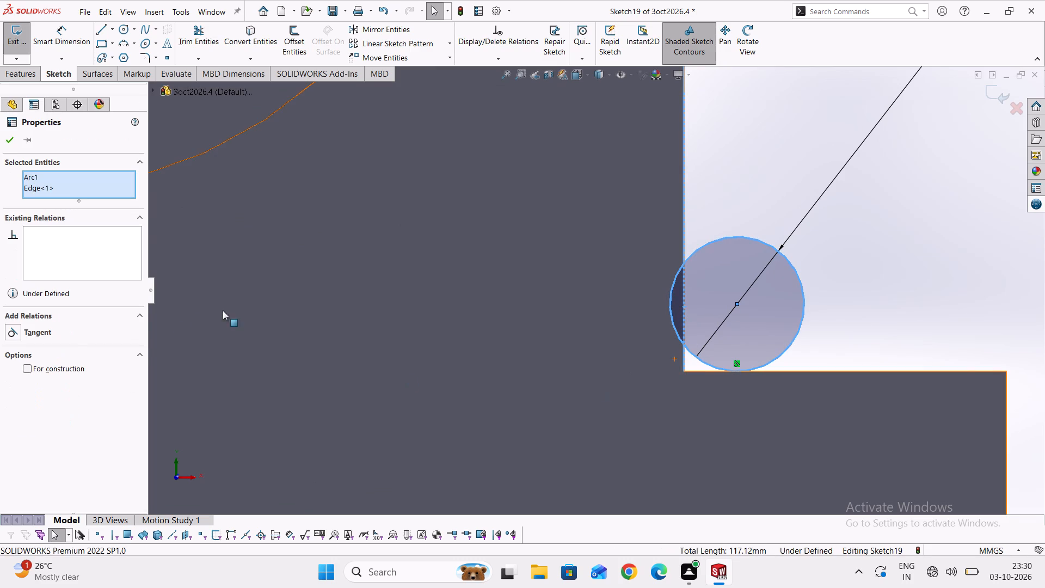
left_click(64, 335)
Draw a vertical centerline about 15.6 mm long from the circle's center down into the base.
scroll(702, 387, "down", 5)
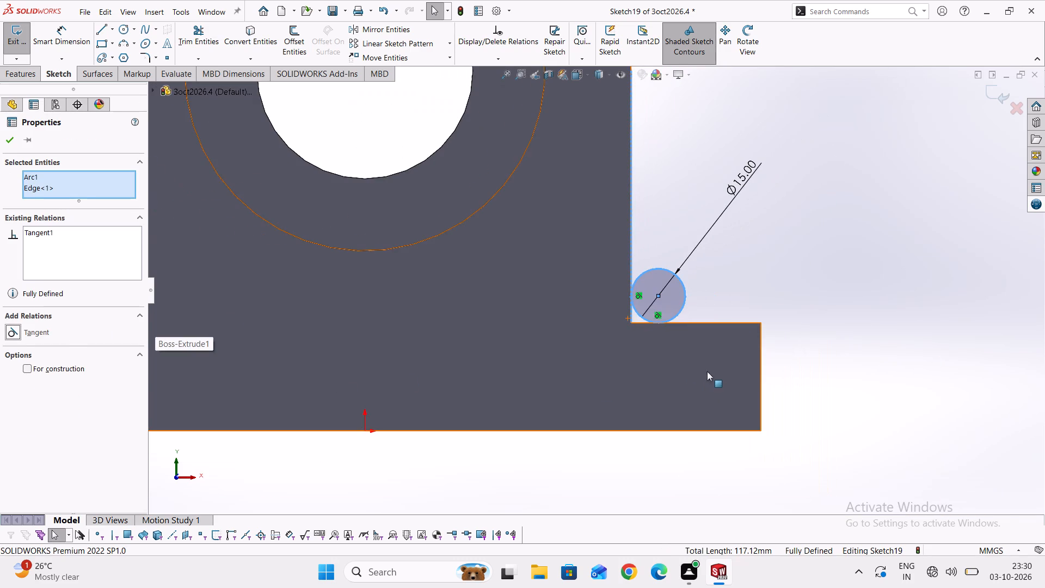
scroll(699, 281, "up", 1)
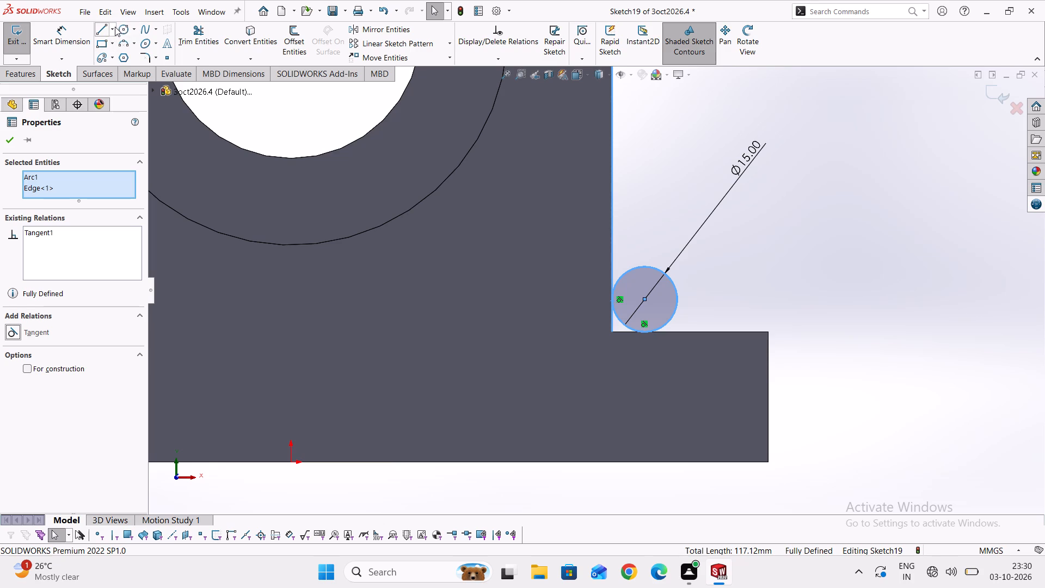
left_click(115, 27)
left_click(113, 56)
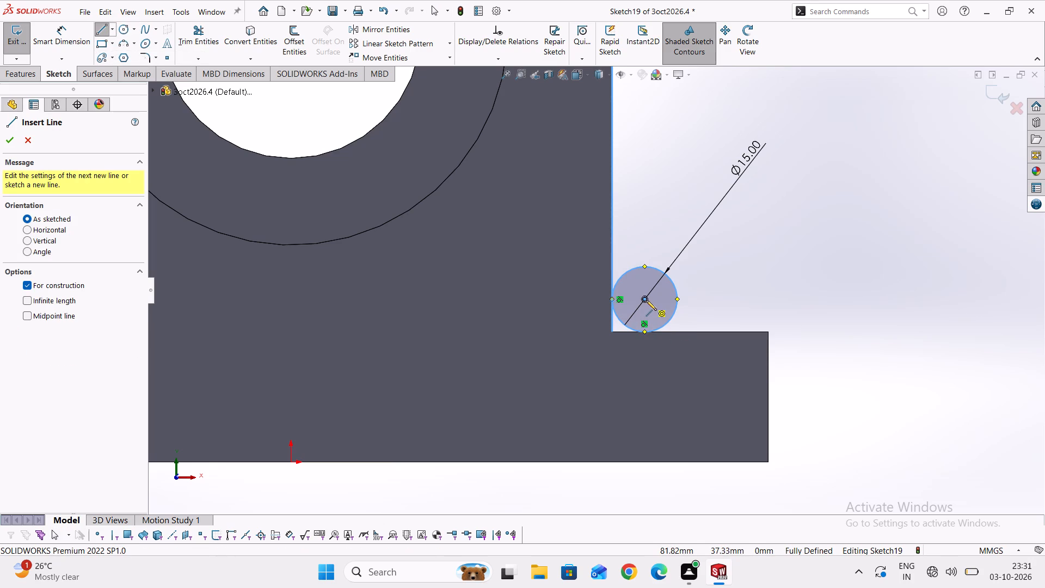
left_click_drag(645, 299, 645, 367)
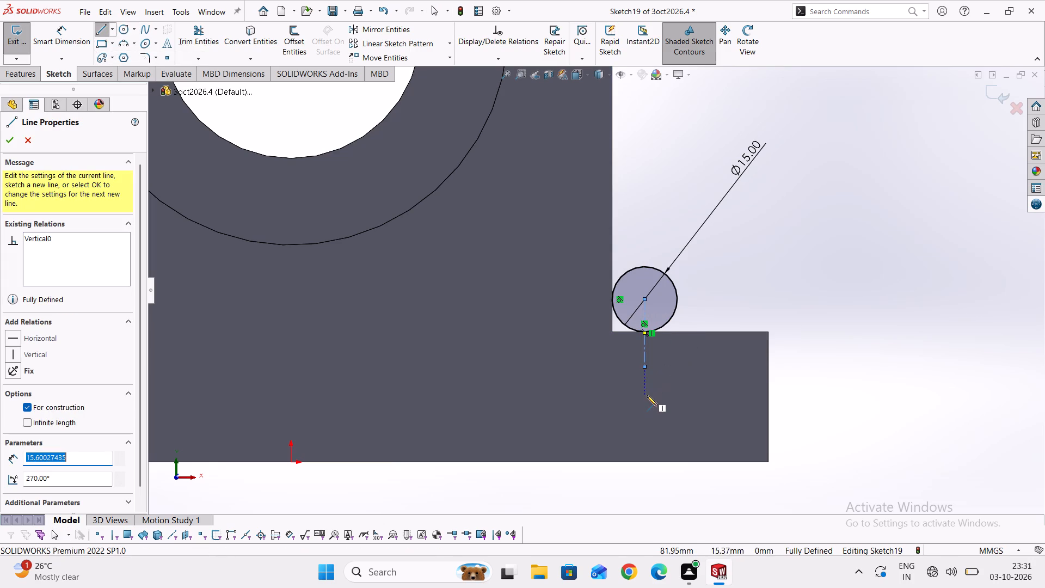
key("Escape")
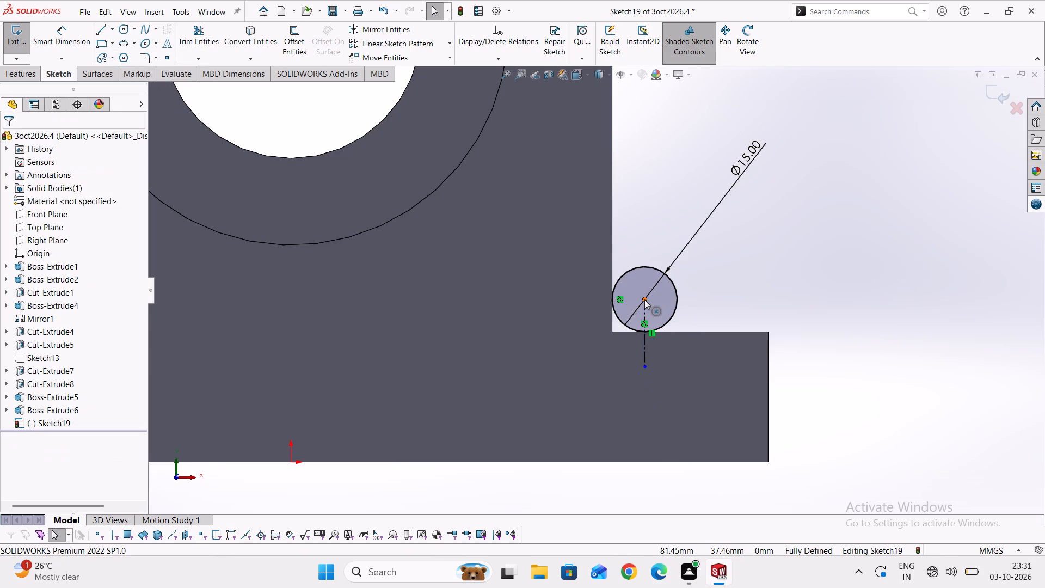
Draw a horizontal centerline about 14 mm long from the circle's center across the side edge into the upright.
left_click(644, 299)
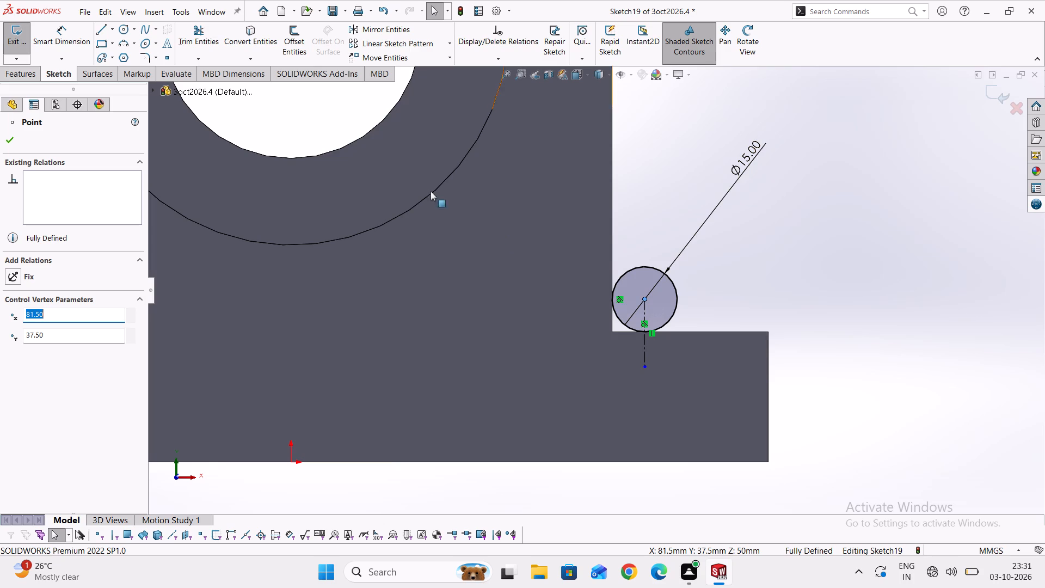
left_click(114, 29)
left_click(108, 60)
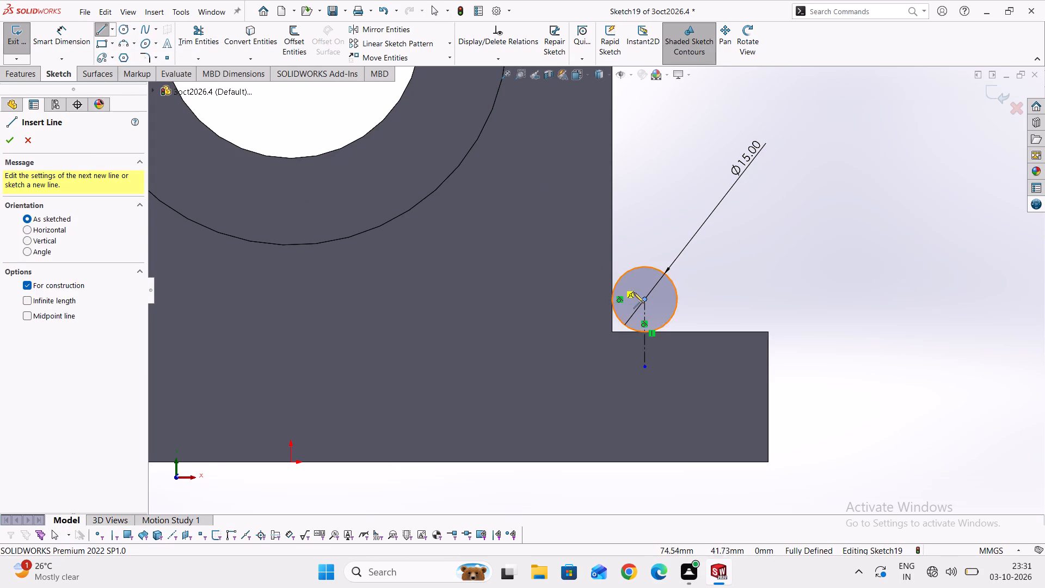
left_click(644, 299)
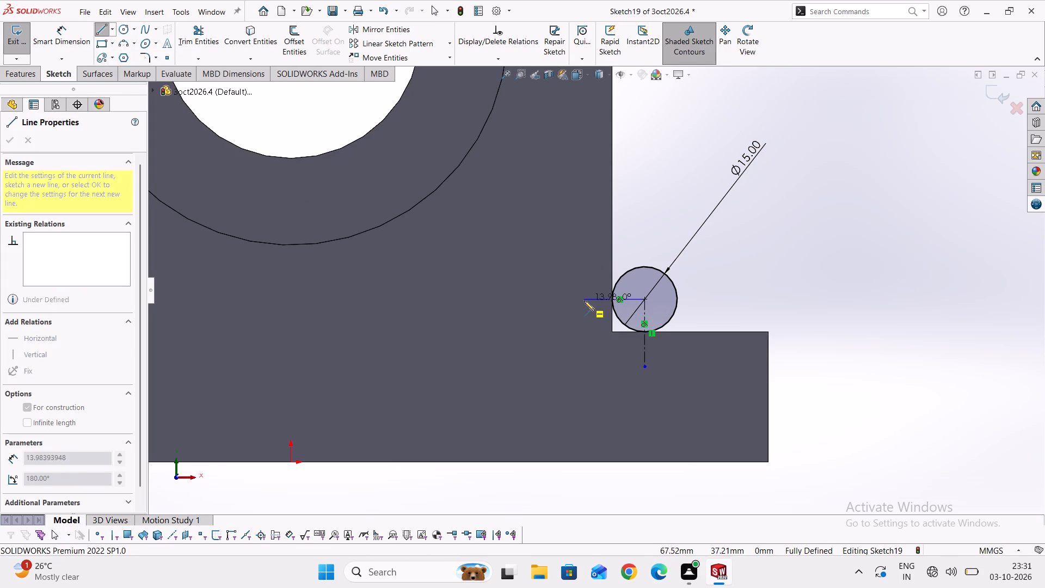
left_click(584, 301)
key("Escape")
Trim away the circle's outer portion, keeping only the quarter arc facing the corner between the two centerlines.
scroll(636, 323, "down", 1)
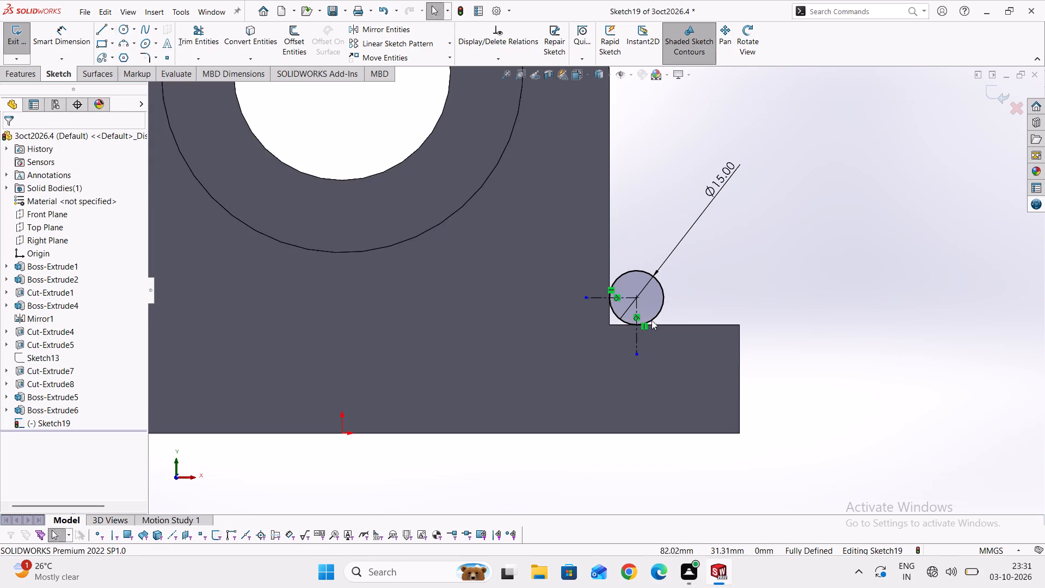
scroll(672, 262, "up", 1)
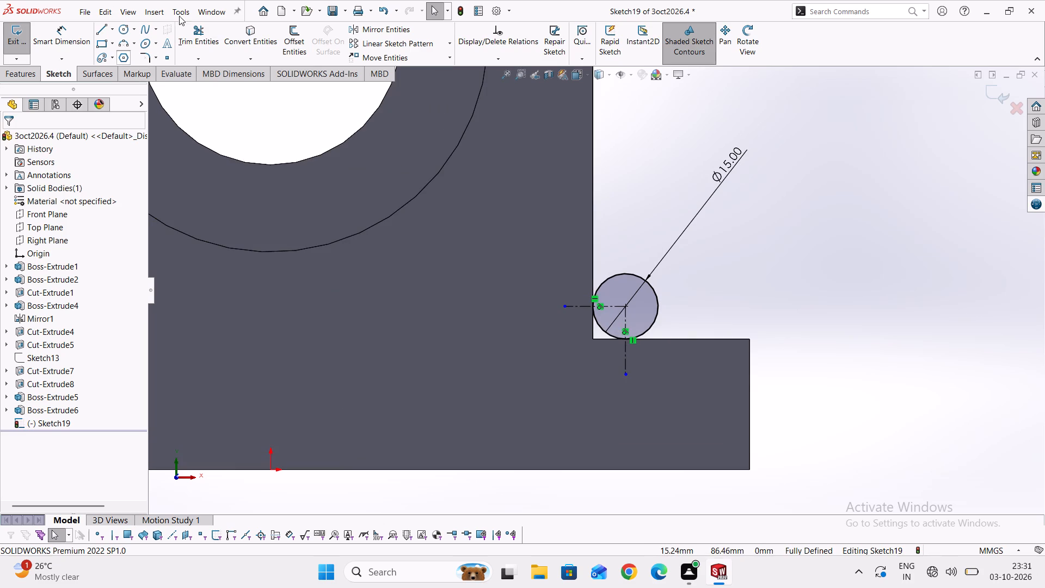
left_click(204, 26)
left_click(636, 275)
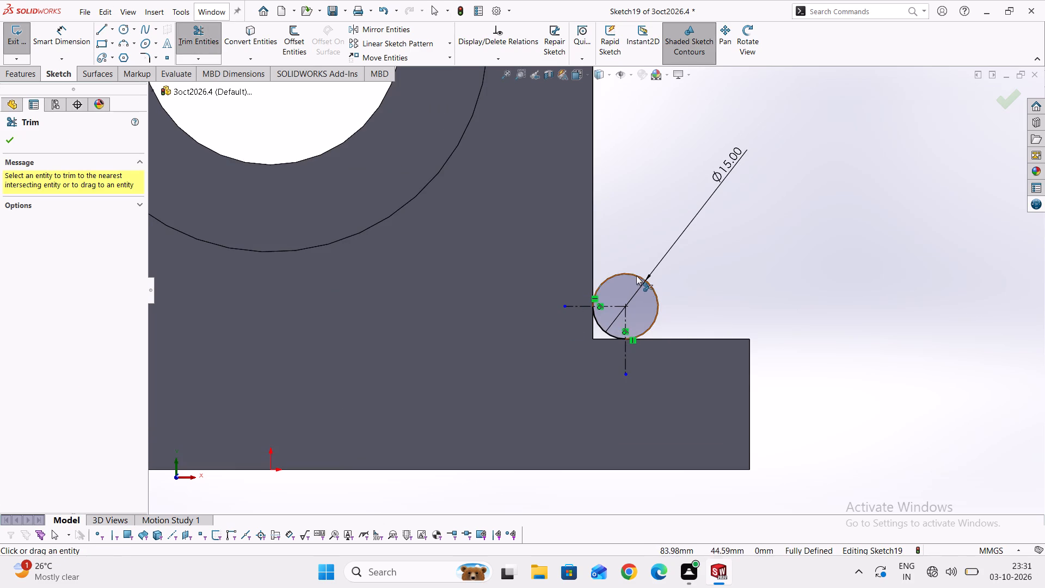
Close the quarter-arc profile with a 7.5 mm vertical line and a 7.5 mm horizontal line meeting at the upright-base corner.
scroll(592, 334, "up", 4)
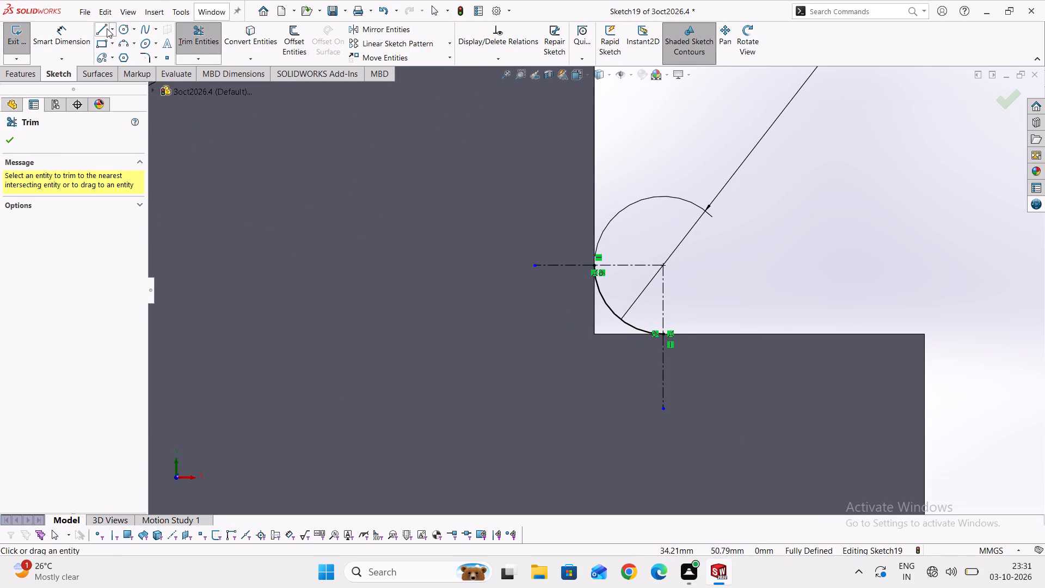
left_click(107, 28)
left_click(593, 266)
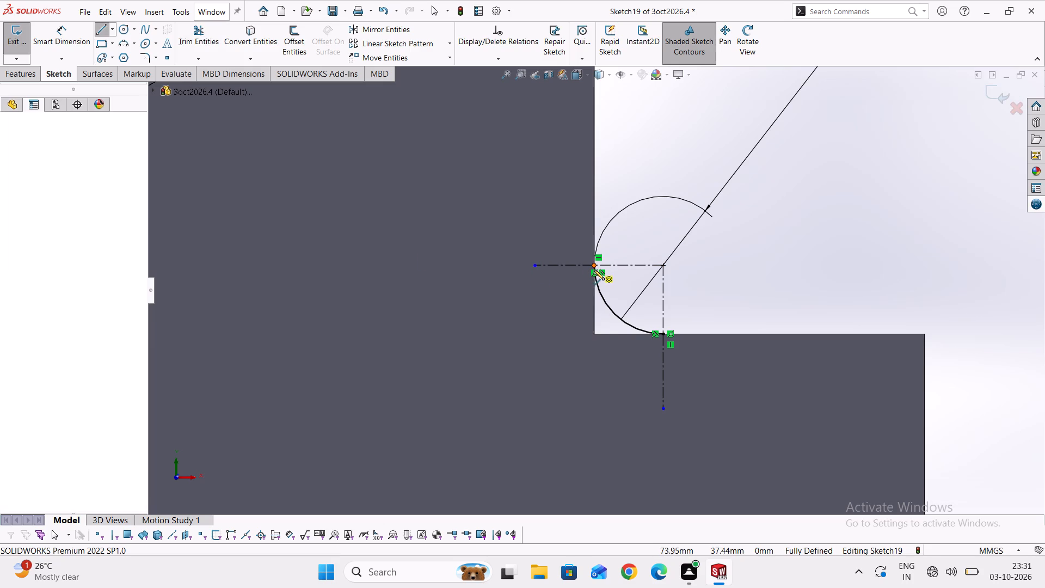
left_click(594, 333)
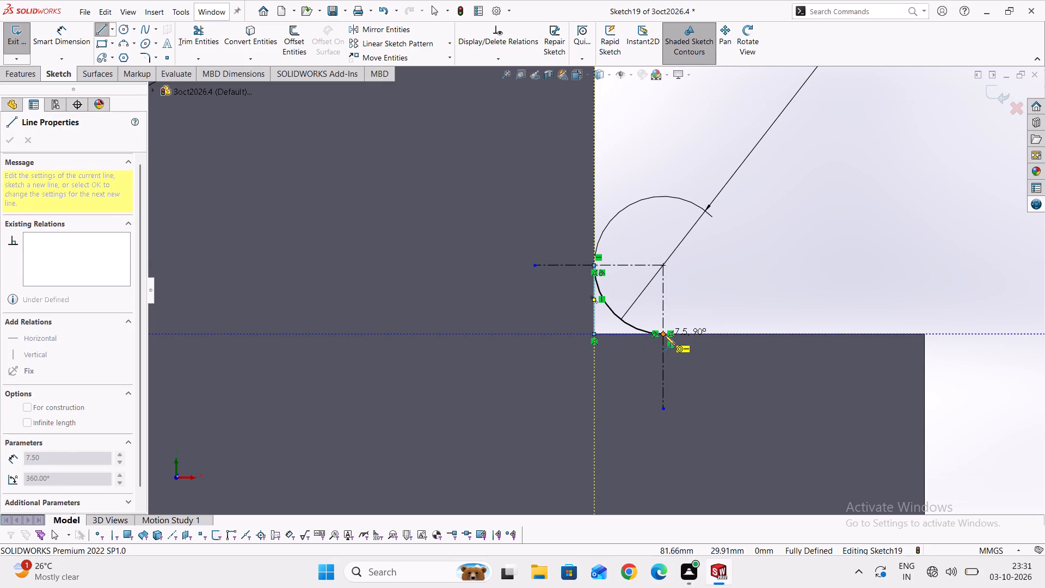
left_click(665, 335)
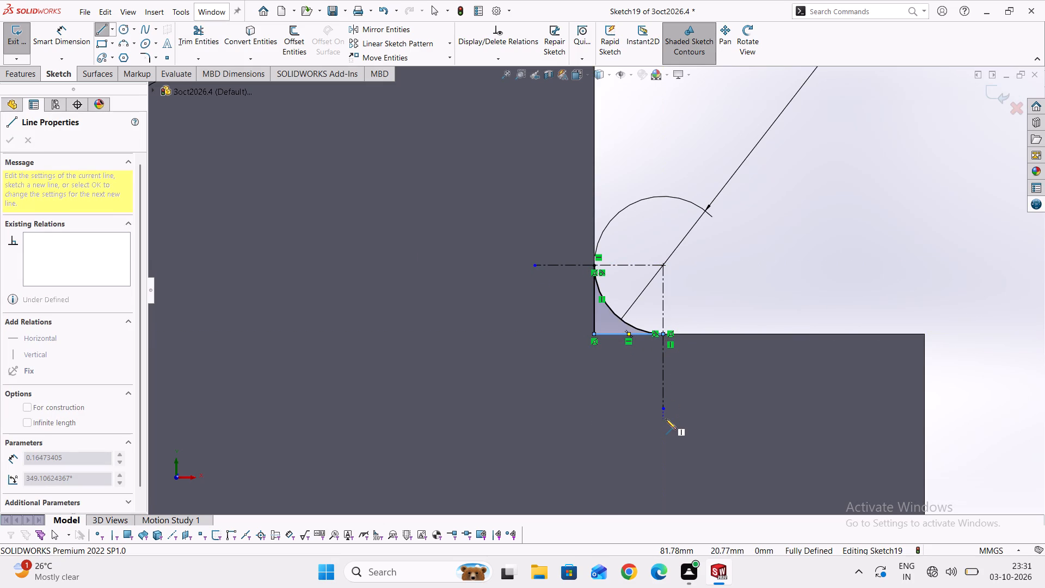
key("Escape")
Extrude the closed corner profile as a 25 mm blind boss in the reversed direction, along the upright's thickness, with Merge result on.
scroll(658, 344, "down", 5)
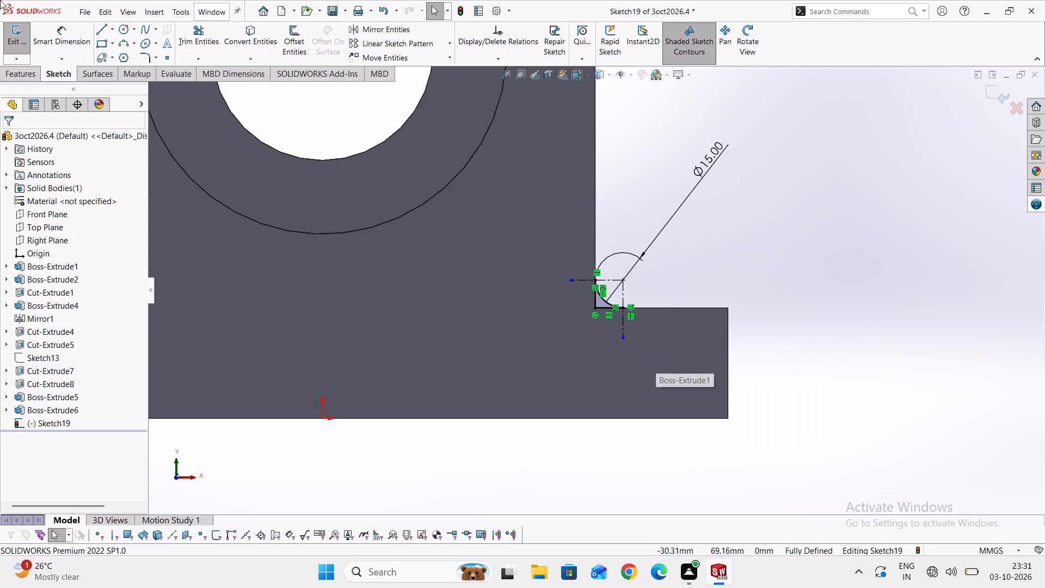
left_click(26, 80)
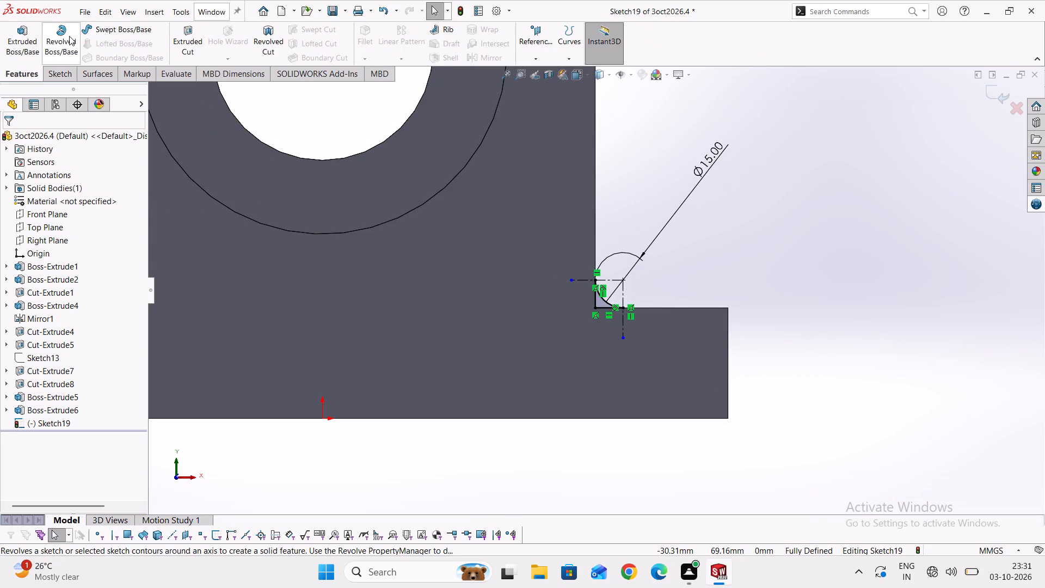
left_click(31, 44)
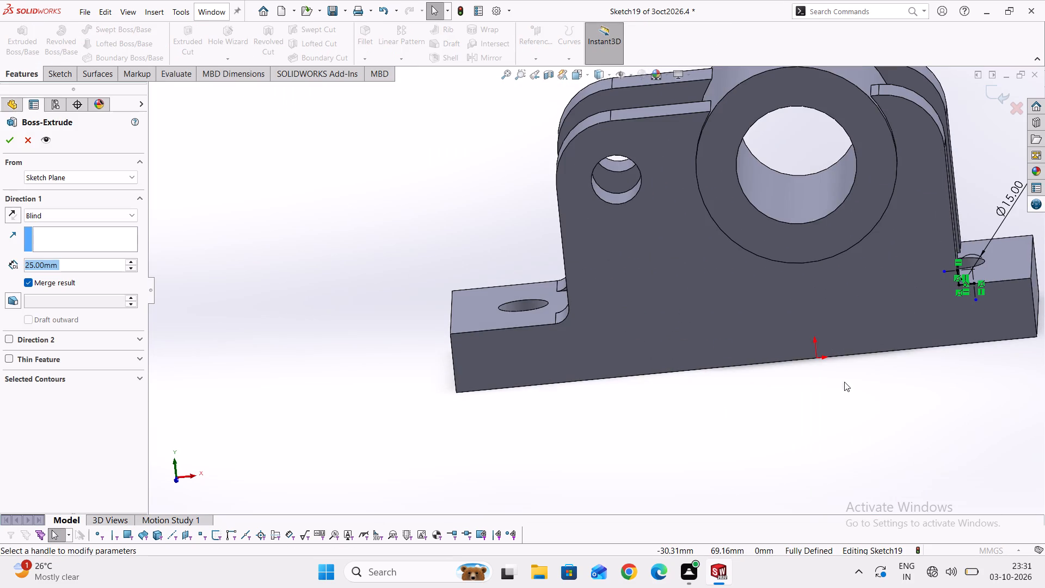
scroll(997, 297, "up", 4)
scroll(804, 287, "up", 2)
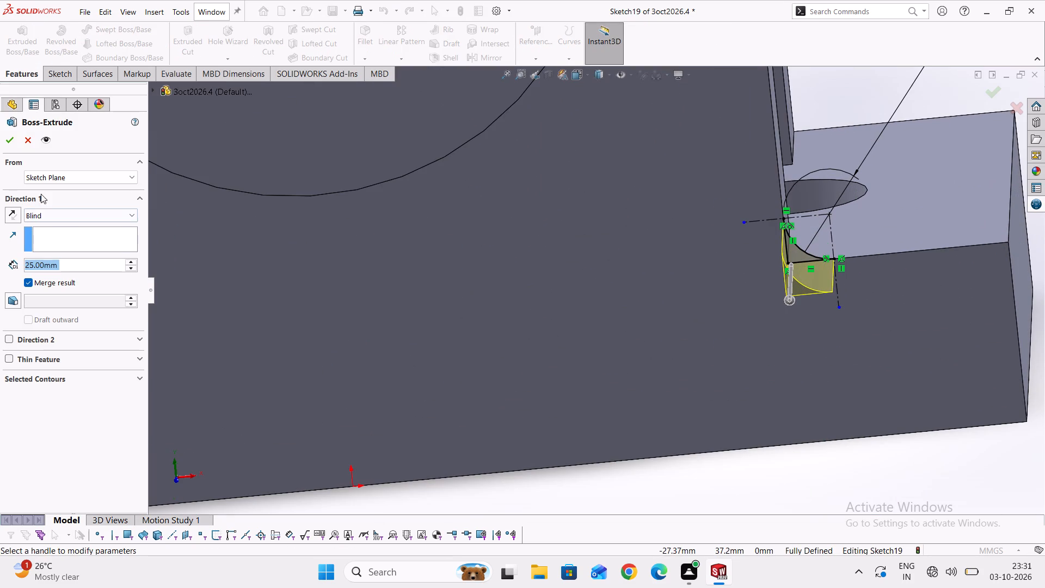
left_click(10, 213)
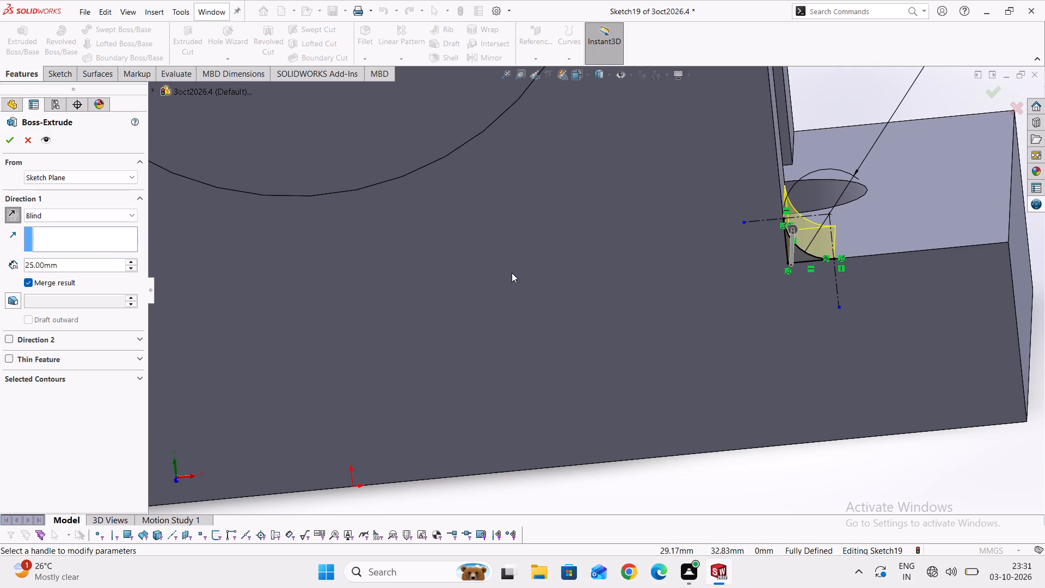
middle_click_drag(849, 305, 802, 337)
left_click(13, 142)
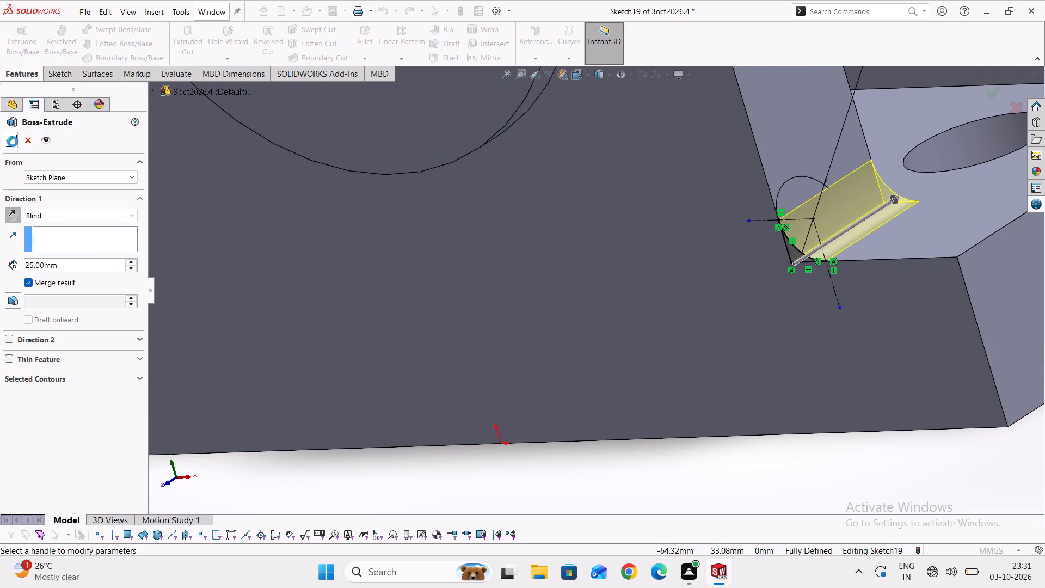
Start a sketch on the rear upright's face that faces the front upright and convert the face's outline into sketch entities.
scroll(459, 339, "down", 6)
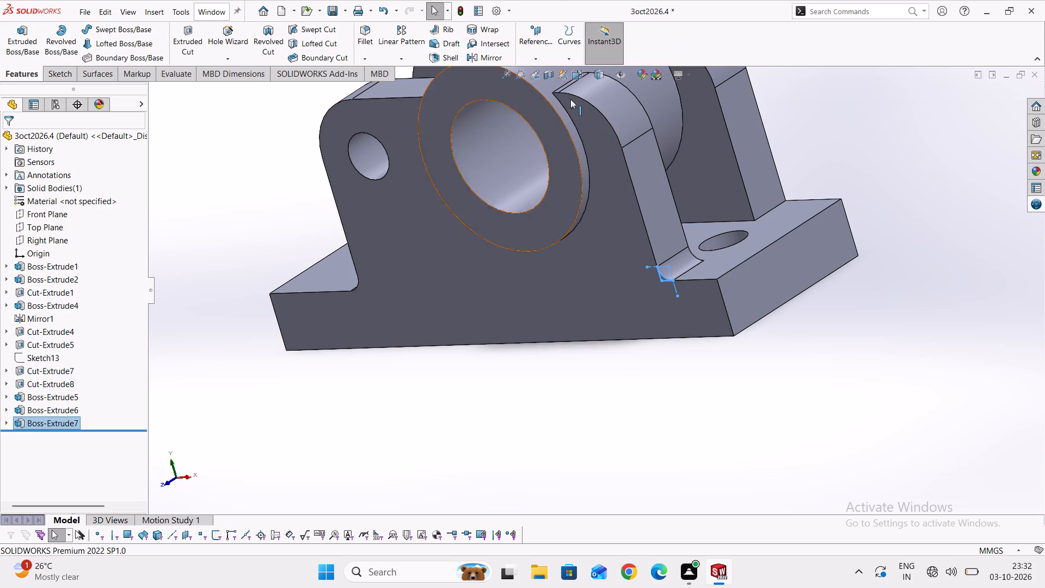
scroll(563, 102, "down", 3)
scroll(666, 262, "up", 3)
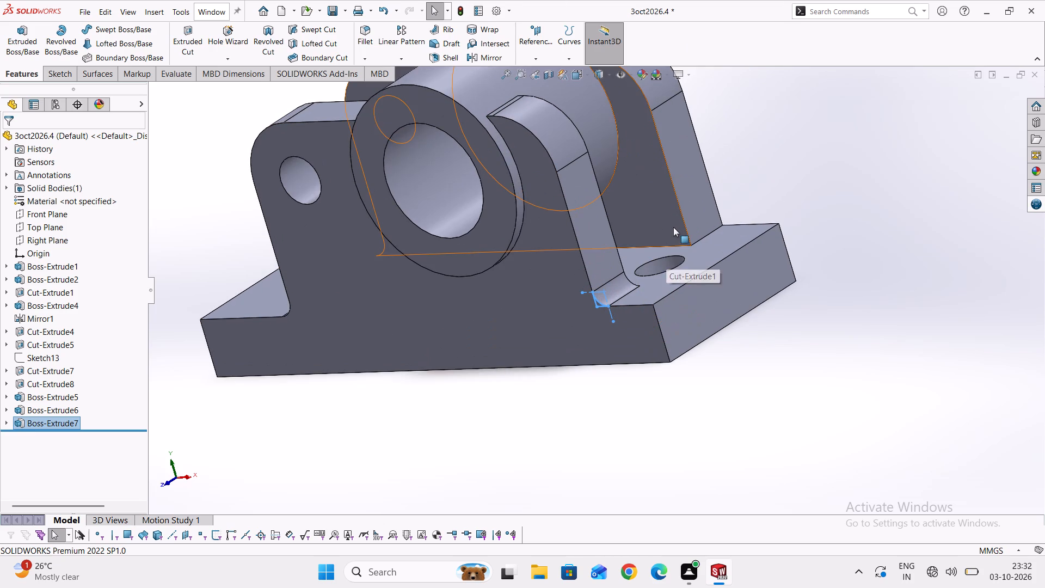
left_click(666, 223)
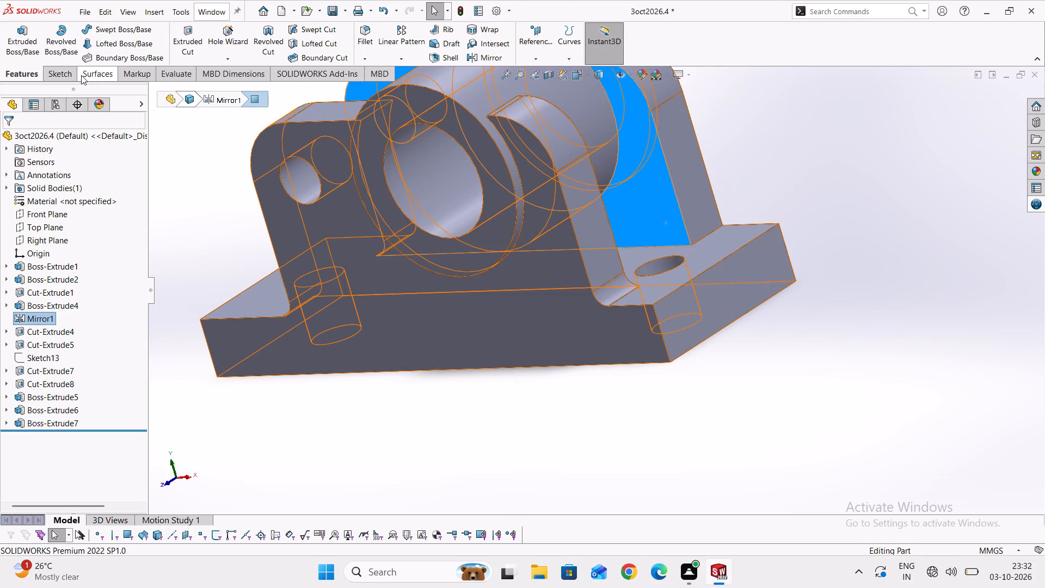
left_click(58, 71)
left_click(21, 36)
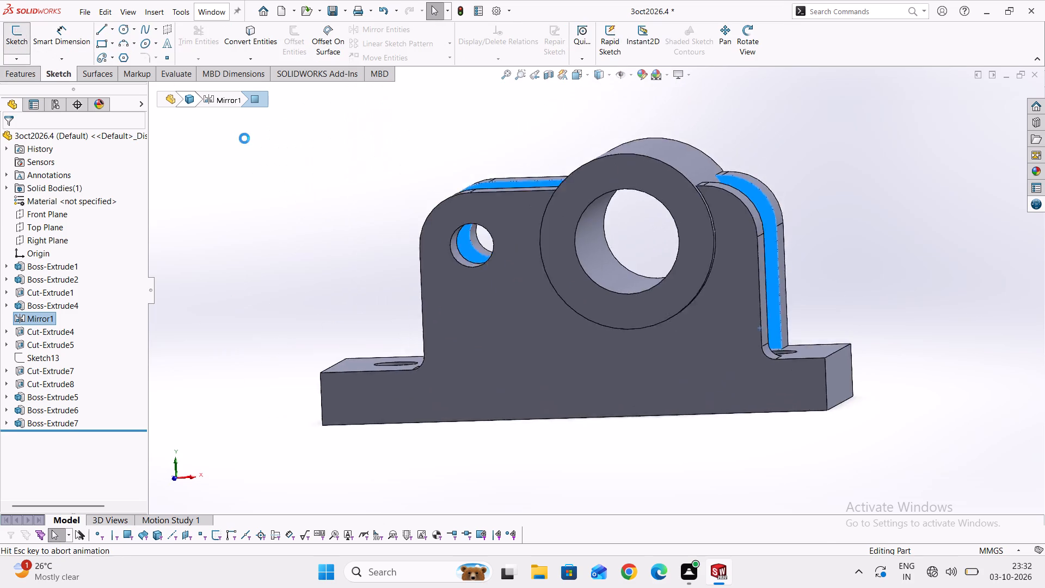
scroll(807, 345, "up", 1)
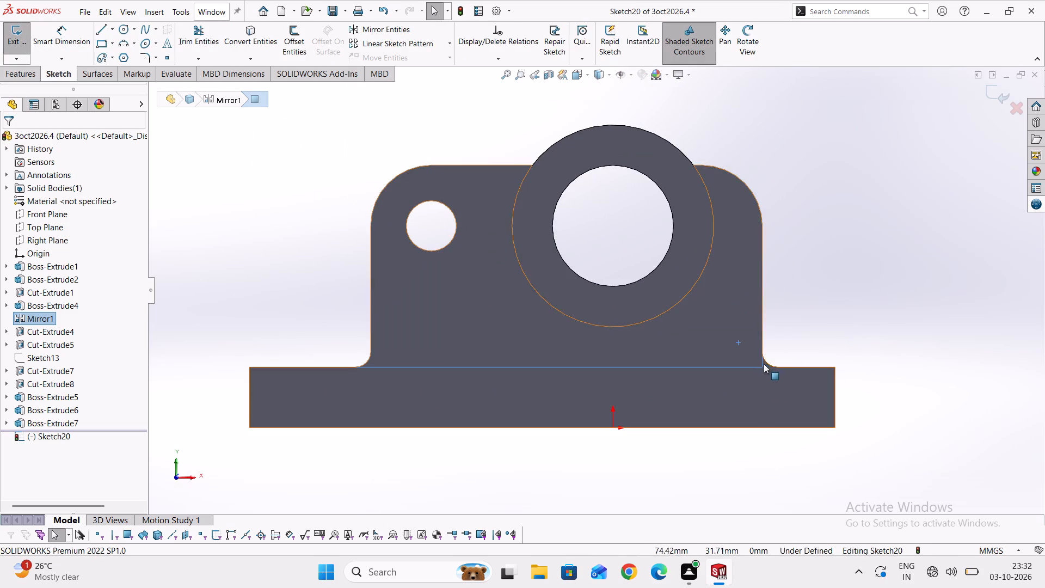
left_click(245, 35)
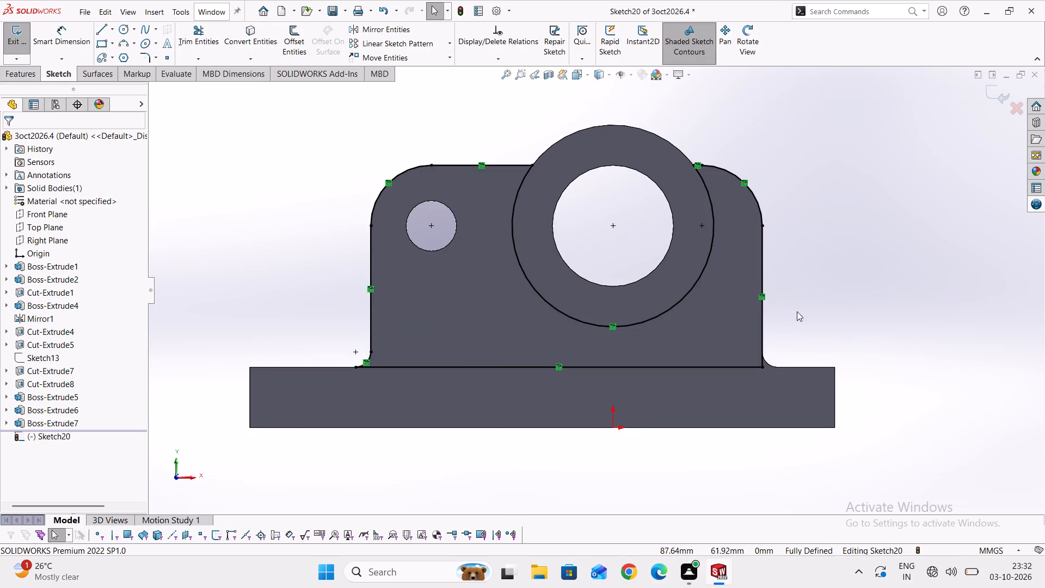
Convert the 7.5 mm radius arc edge of the new corner fillet into the sketch.
scroll(761, 360, "up", 4)
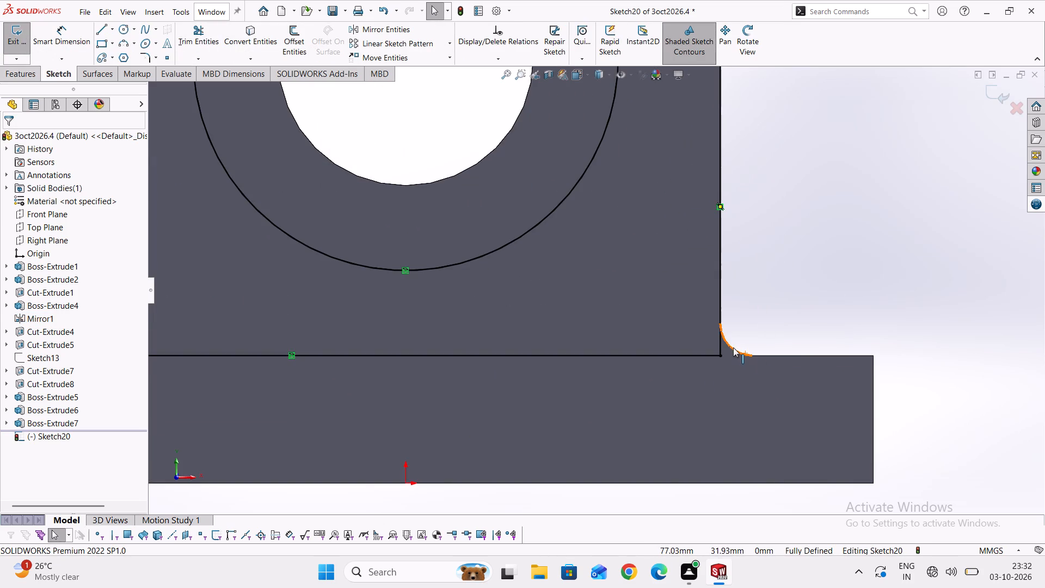
left_click(733, 347)
key("Return")
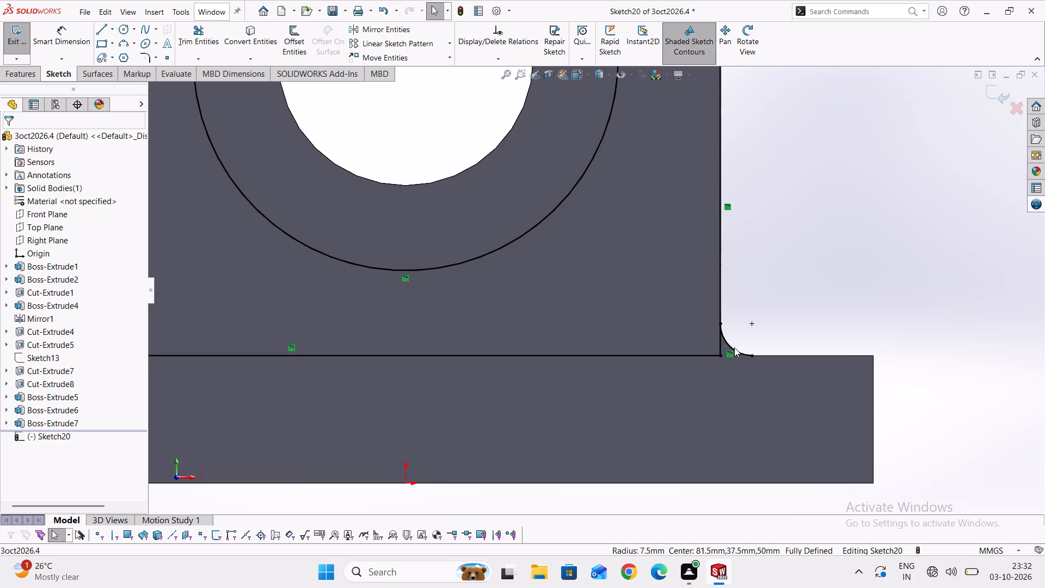
left_click(622, 206)
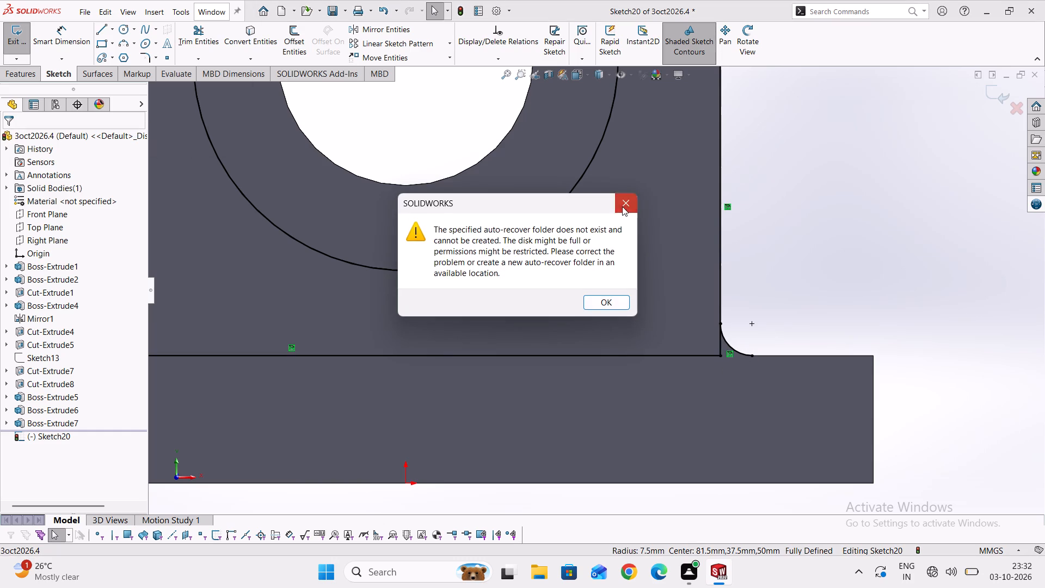
Draw 7.5 mm horizontal and vertical lines between the converted arc's ends and the rear upright's base corner to close the fillet profile.
scroll(742, 354, "up", 4)
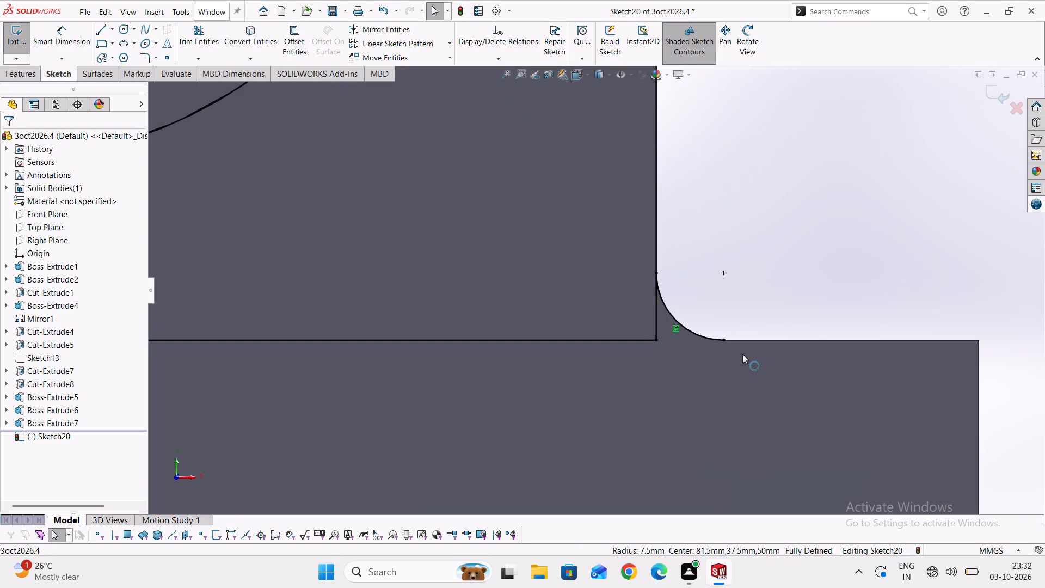
scroll(742, 354, "up", 1)
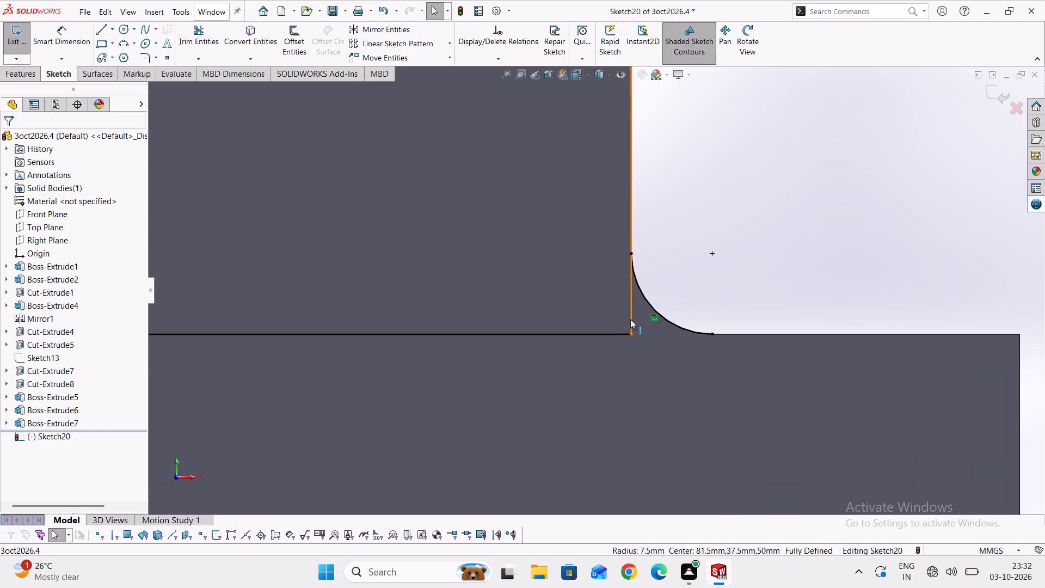
scroll(669, 340, "down", 5)
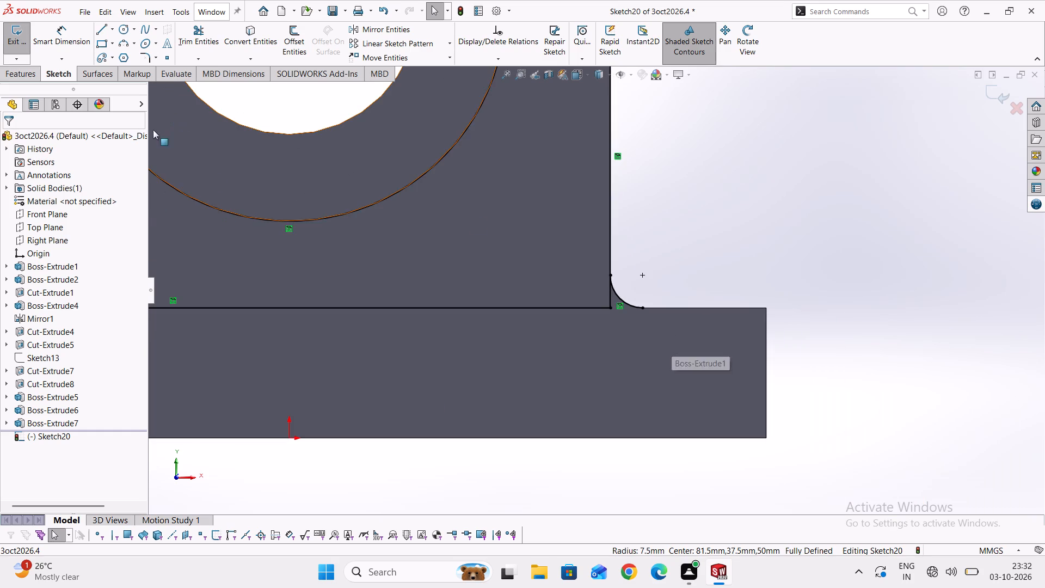
middle_click_drag(677, 260, 647, 305)
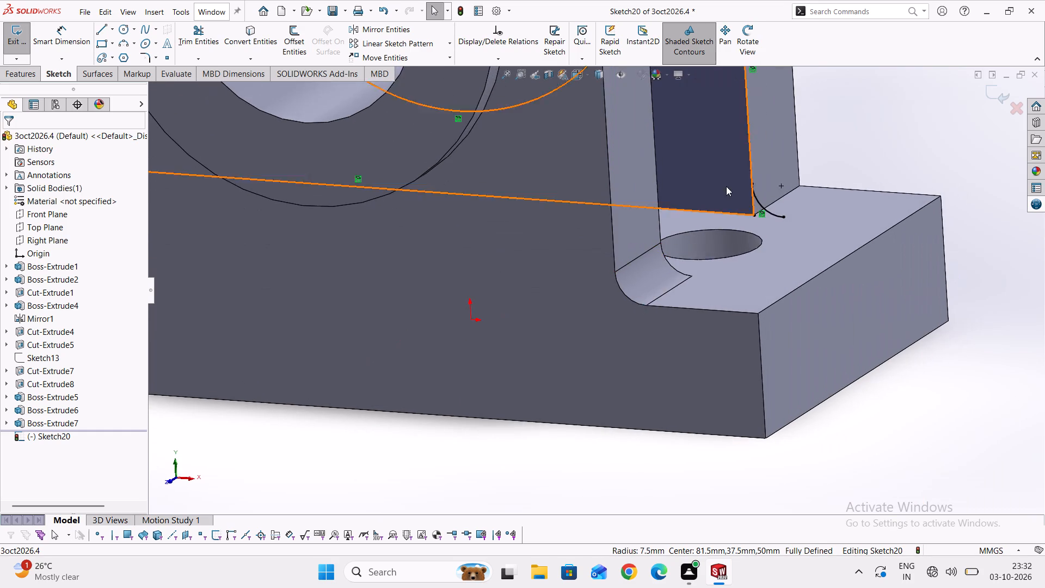
scroll(727, 184, "down", 1)
scroll(746, 191, "up", 4)
scroll(671, 299, "up", 2)
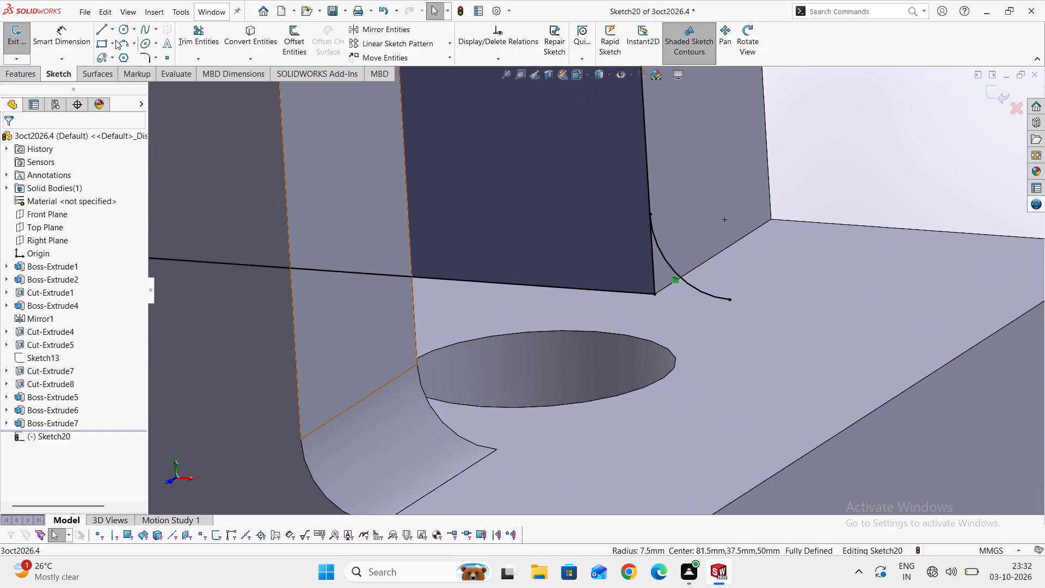
left_click(99, 30)
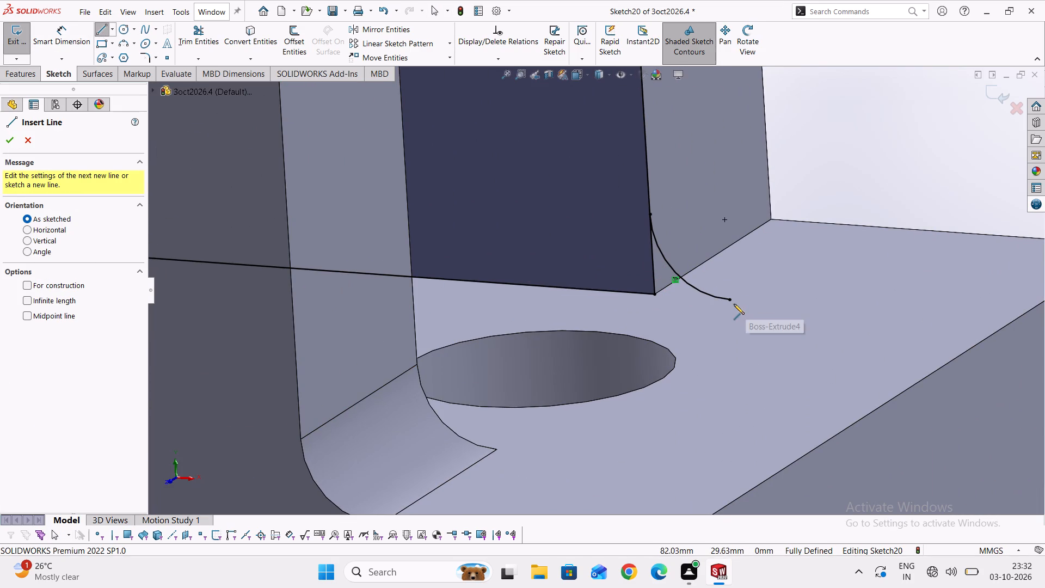
left_click(730, 299)
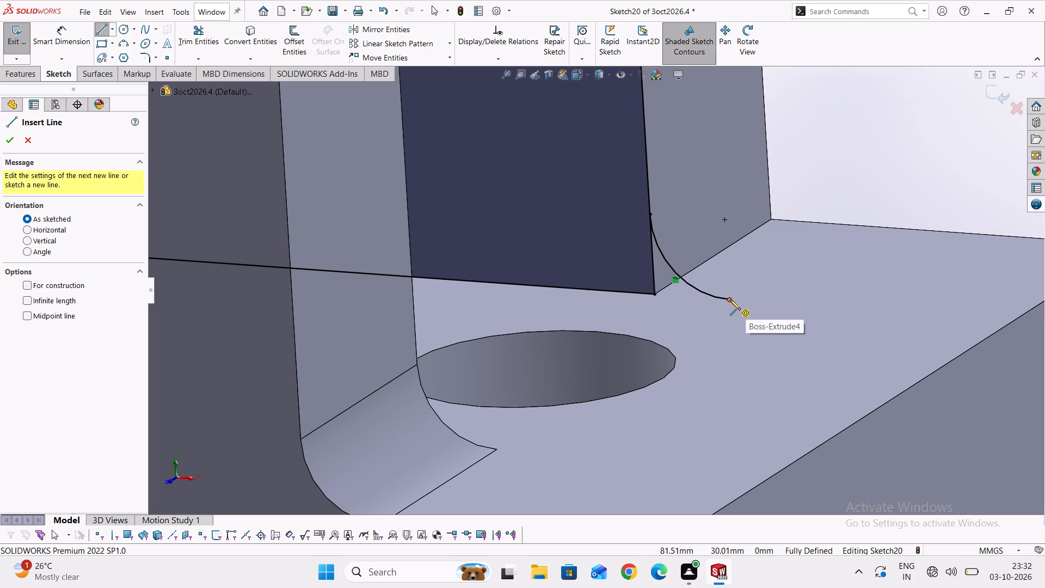
left_click(654, 295)
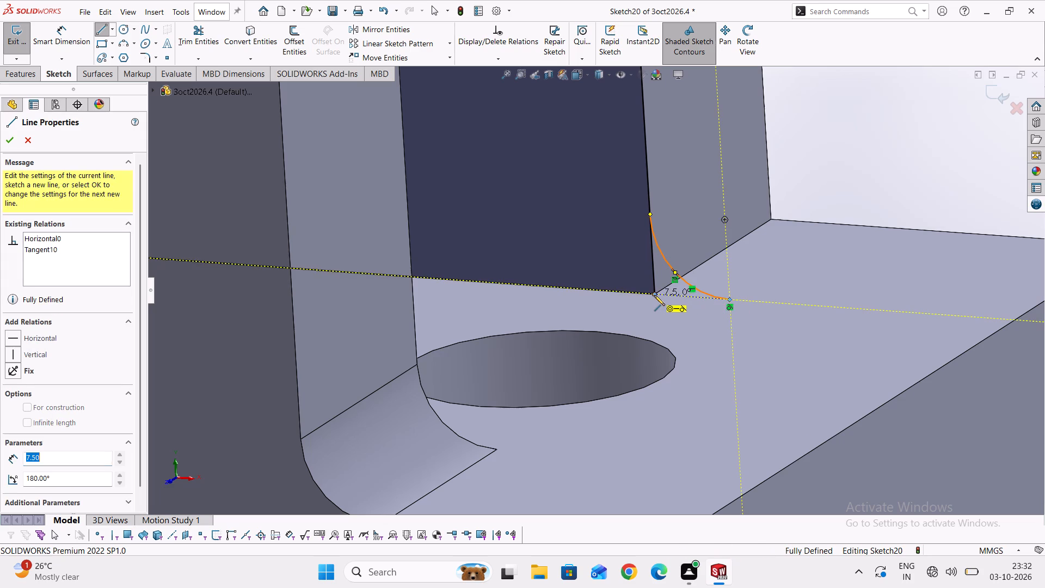
left_click(649, 214)
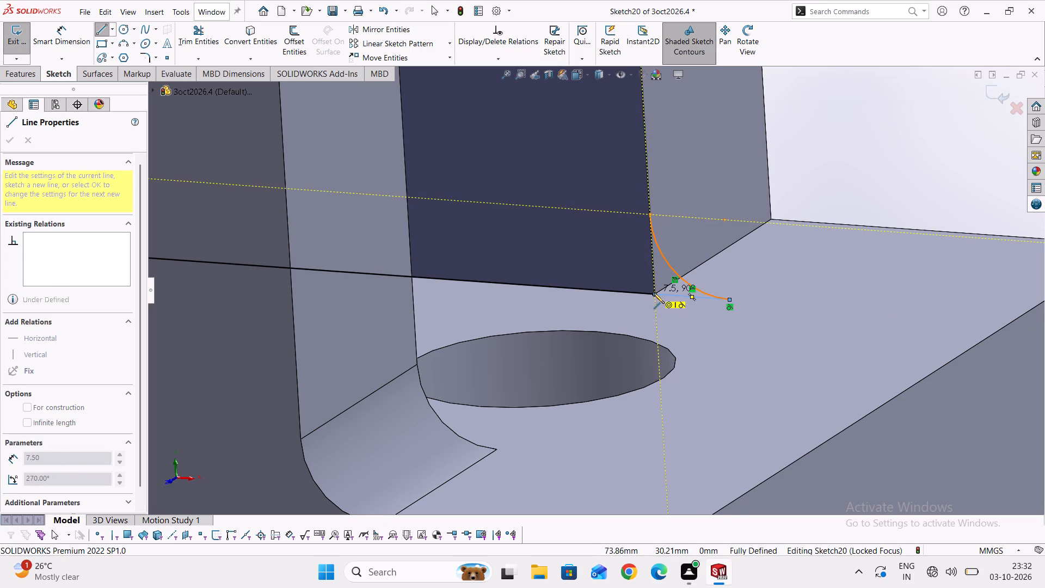
scroll(654, 293, "up", 4)
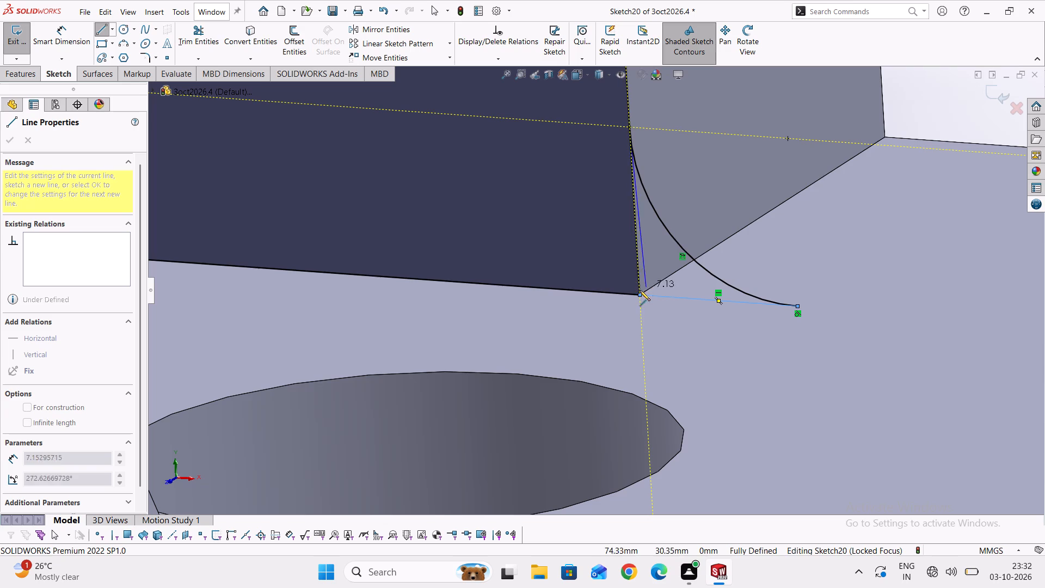
left_click(639, 296)
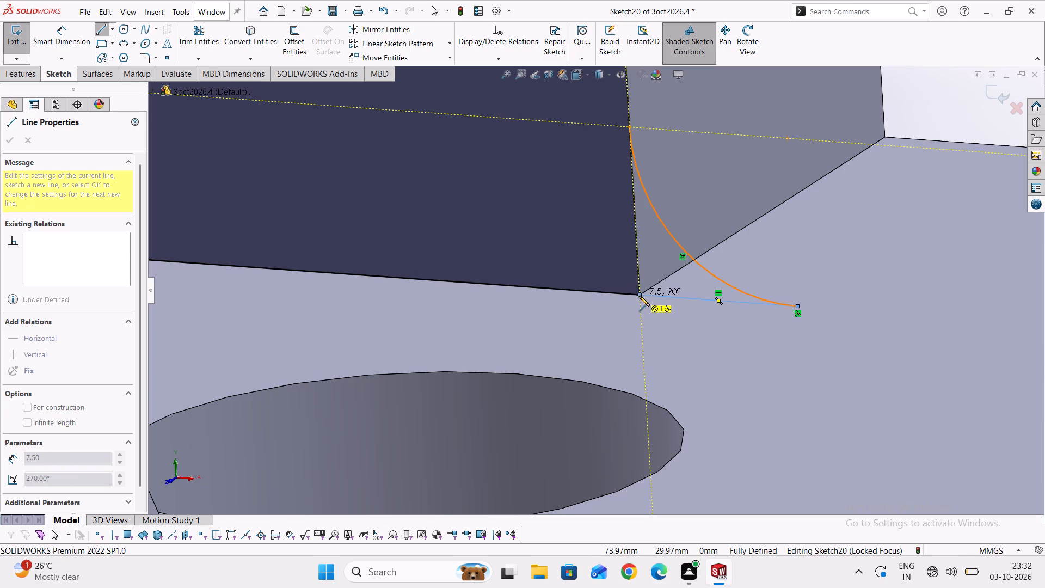
scroll(694, 353, "down", 5)
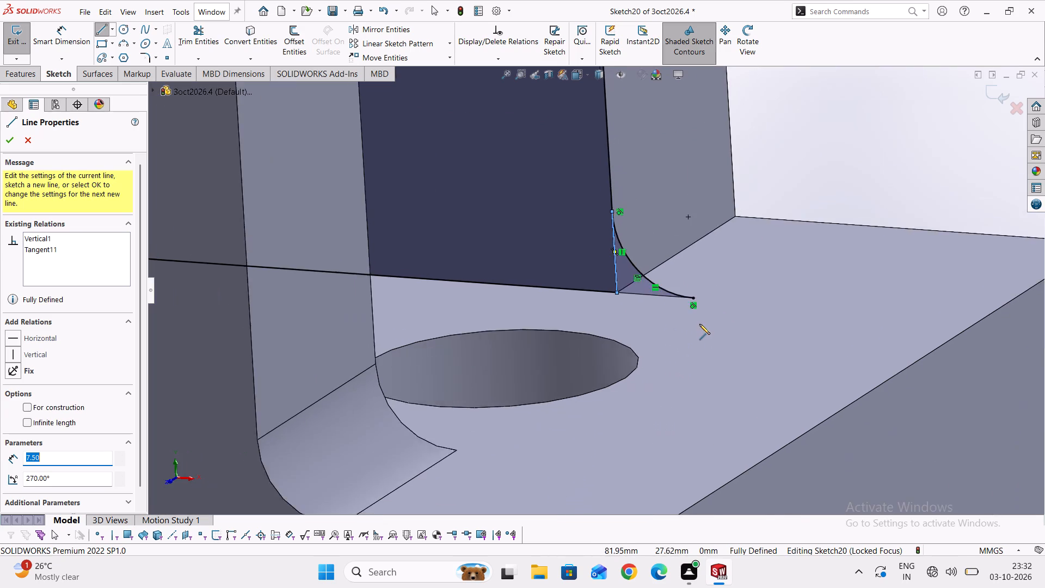
scroll(699, 324, "down", 2)
Extrude only the rear upright's closed corner fillet region as a 25 mm blind boss in the reversed direction, with Merge result on.
right_click(599, 184)
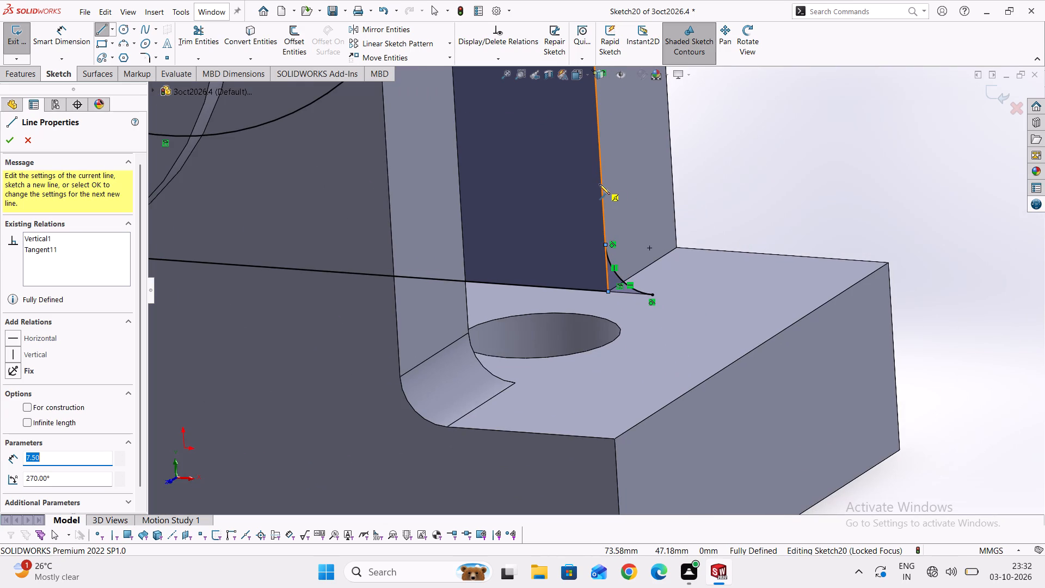
left_click(621, 264)
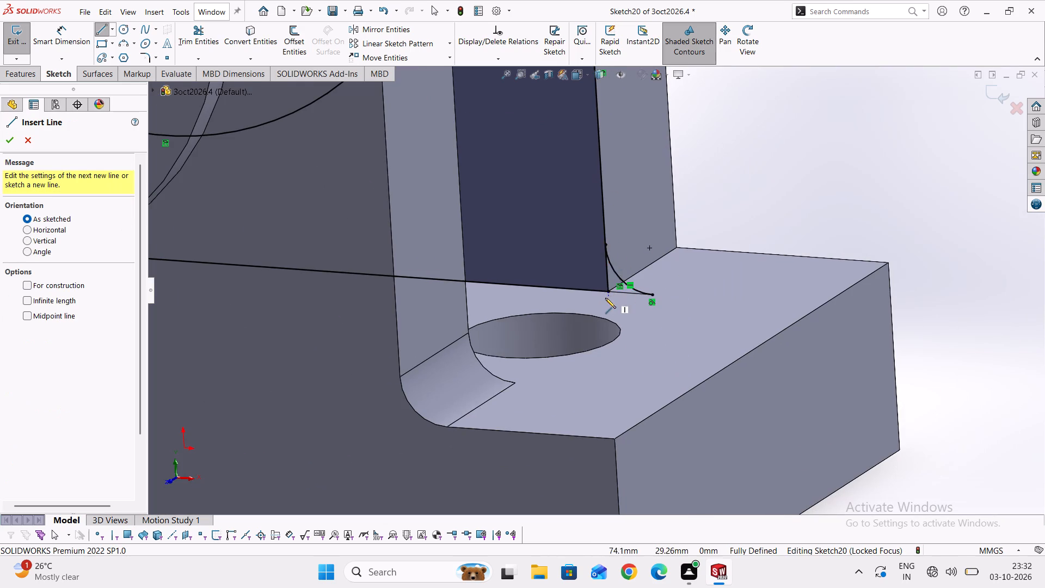
scroll(606, 294, "down", 4)
scroll(597, 279, "up", 3)
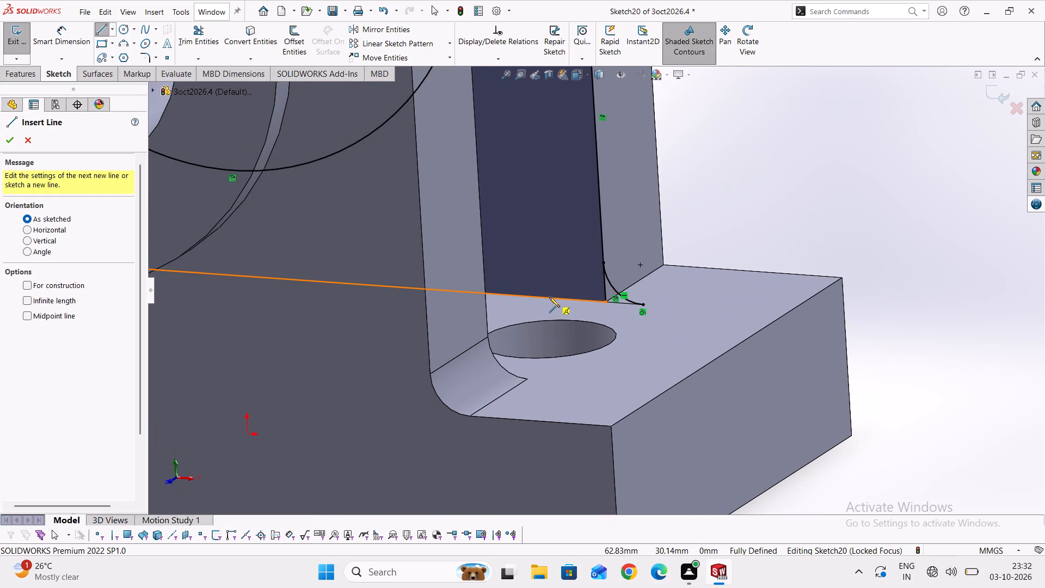
right_click(549, 297)
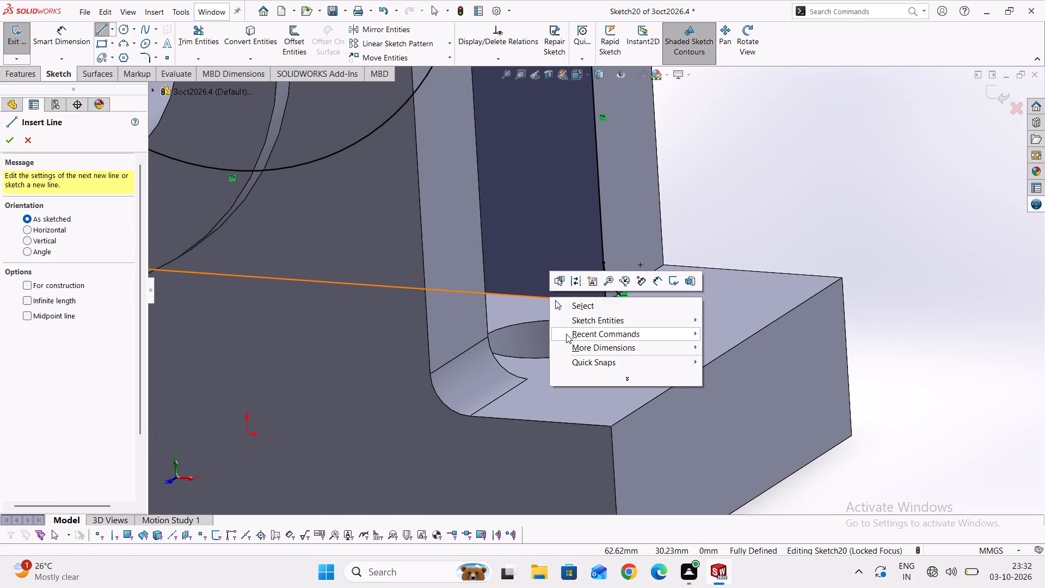
key("Escape")
key("Escape")
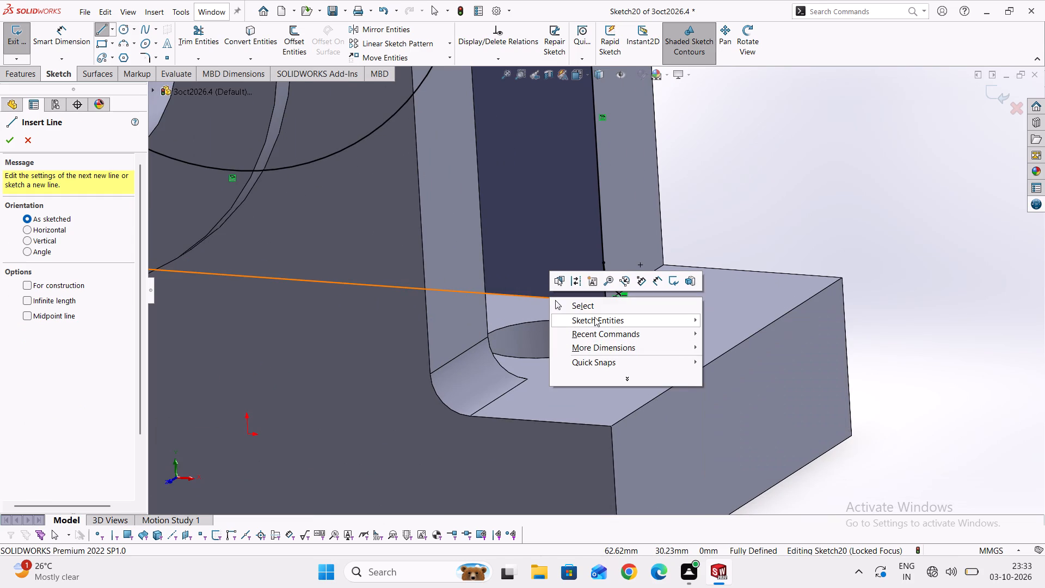
left_click(13, 71)
left_click(23, 52)
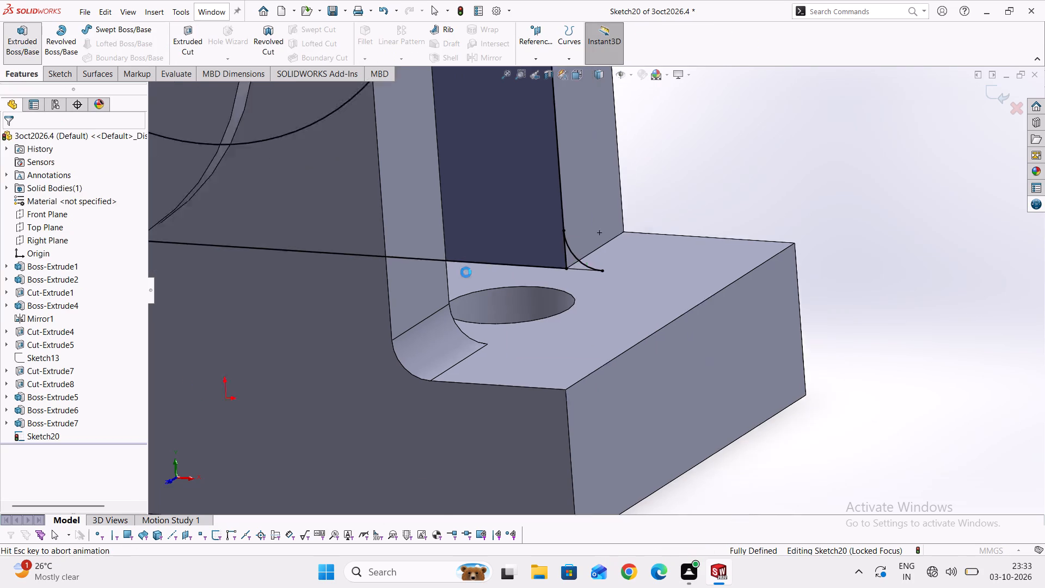
scroll(689, 249, "up", 2)
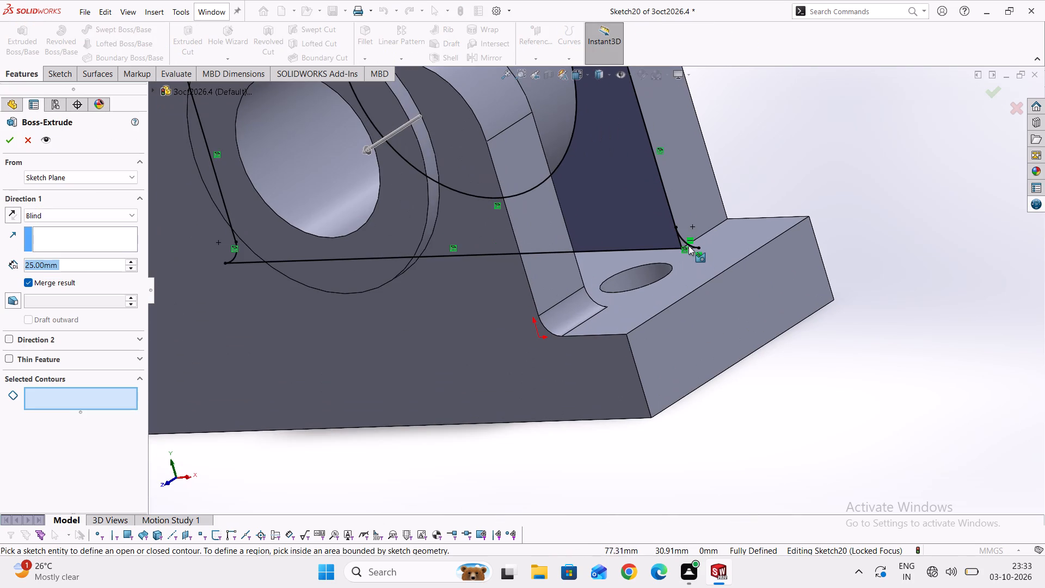
scroll(683, 244, "up", 4)
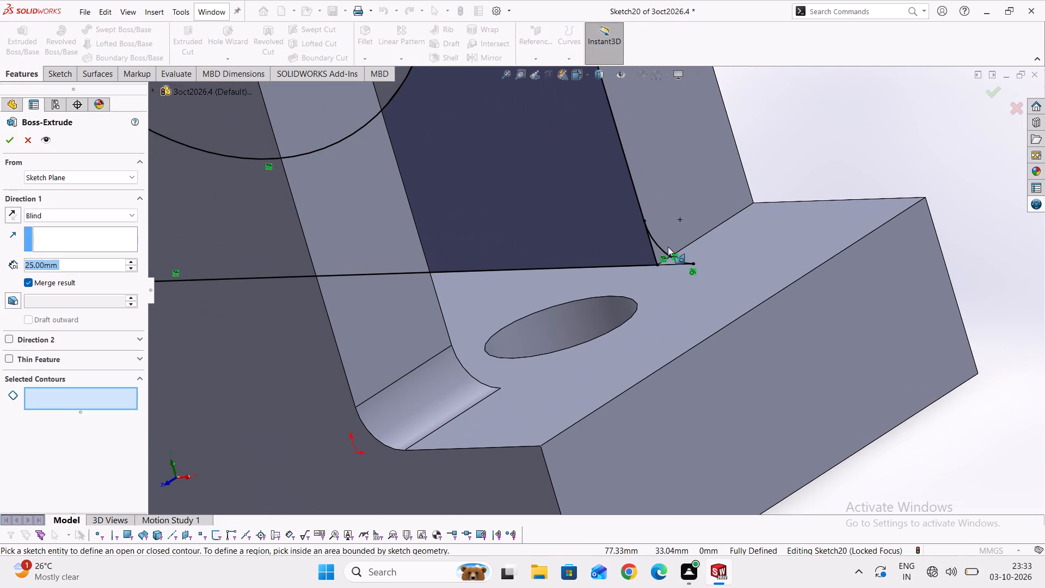
scroll(660, 258, "up", 4)
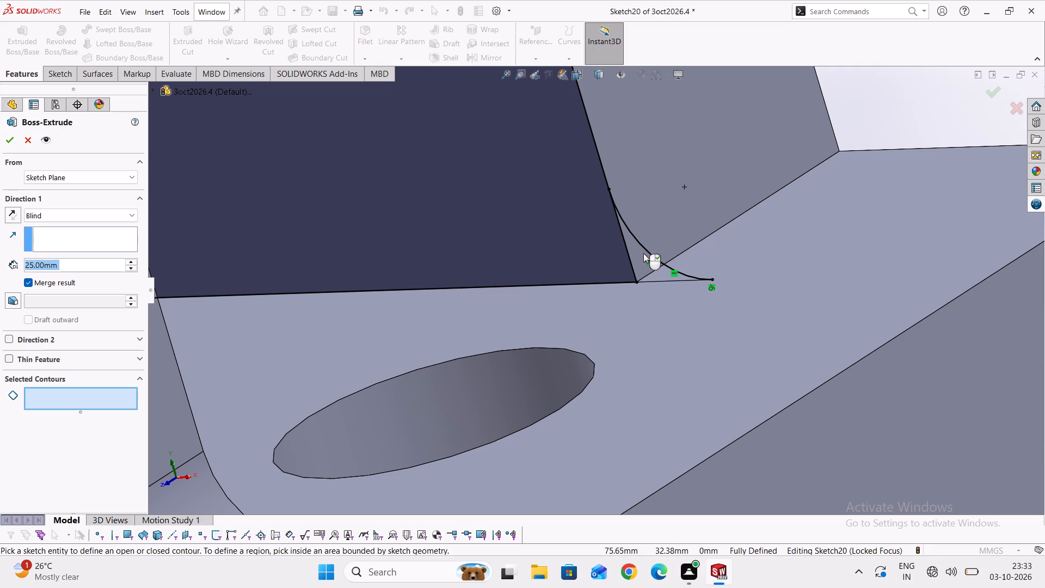
left_click(639, 258)
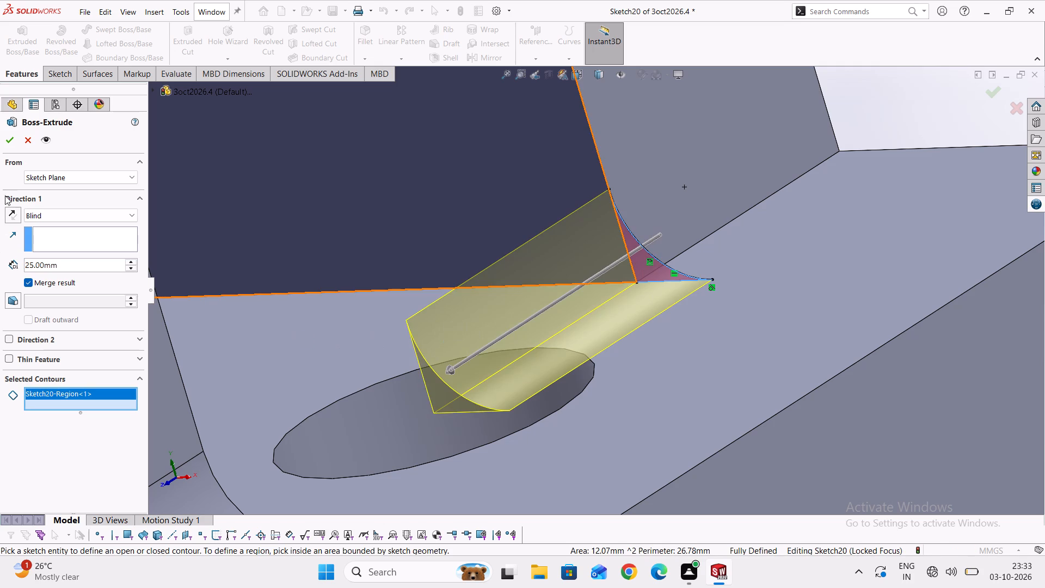
left_click(7, 211)
scroll(415, 282, "down", 4)
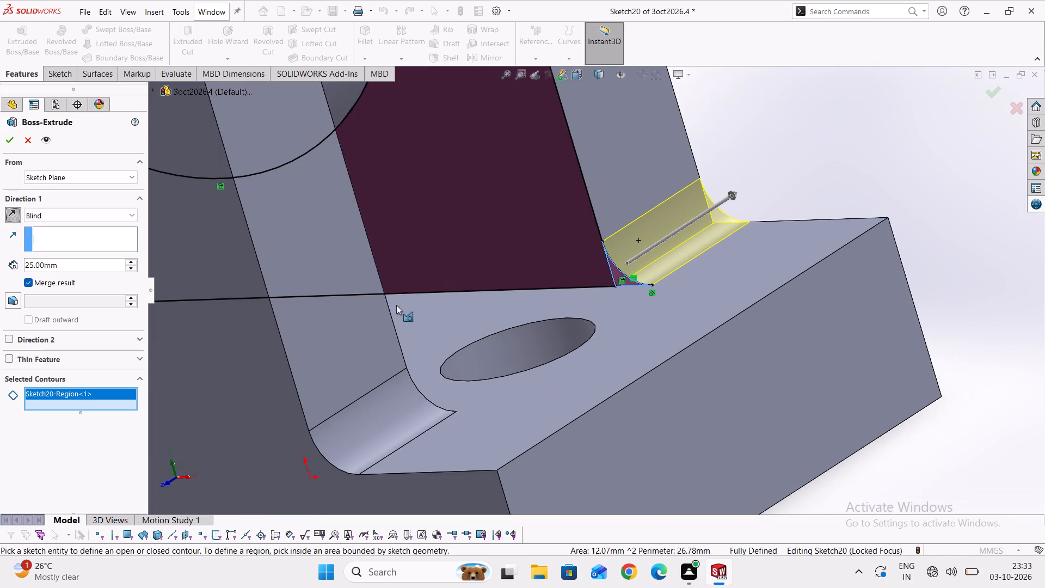
scroll(265, 280, "down", 3)
left_click(5, 143)
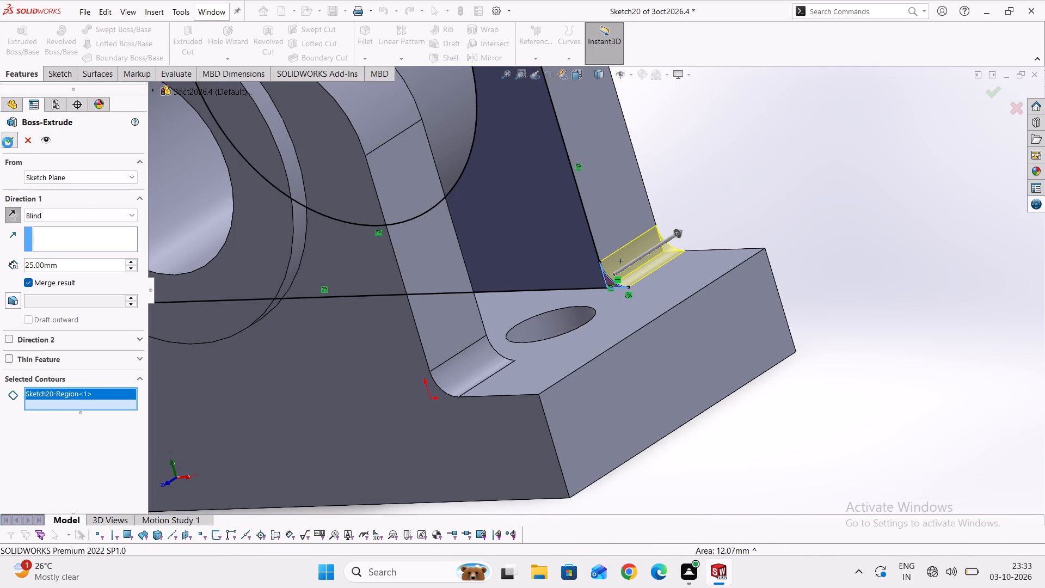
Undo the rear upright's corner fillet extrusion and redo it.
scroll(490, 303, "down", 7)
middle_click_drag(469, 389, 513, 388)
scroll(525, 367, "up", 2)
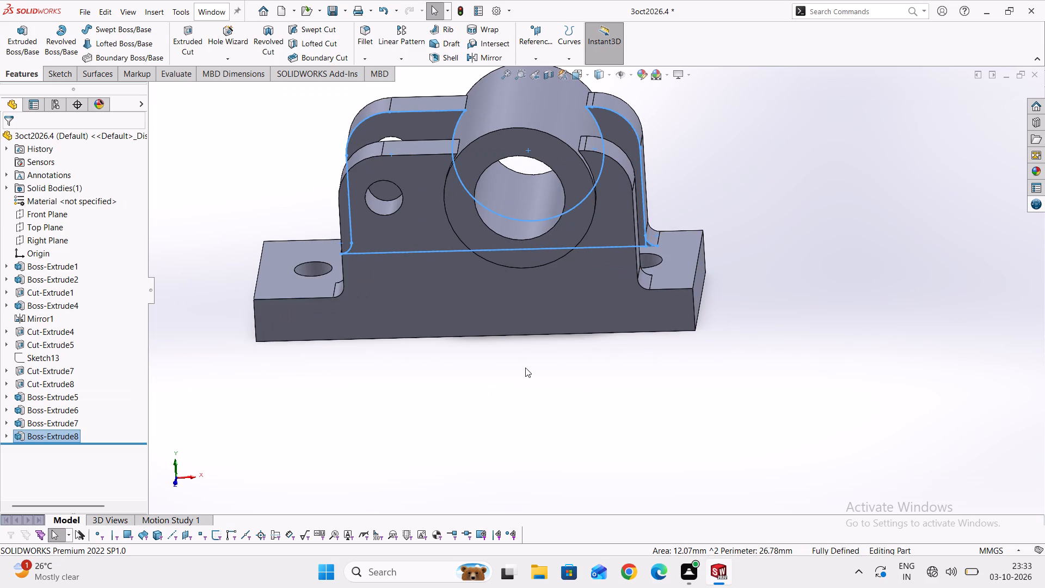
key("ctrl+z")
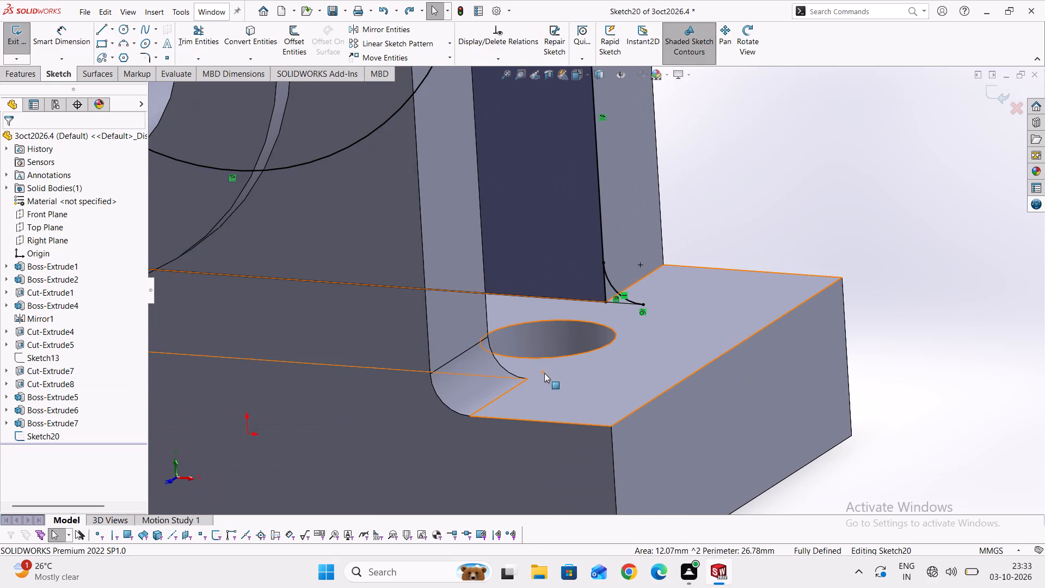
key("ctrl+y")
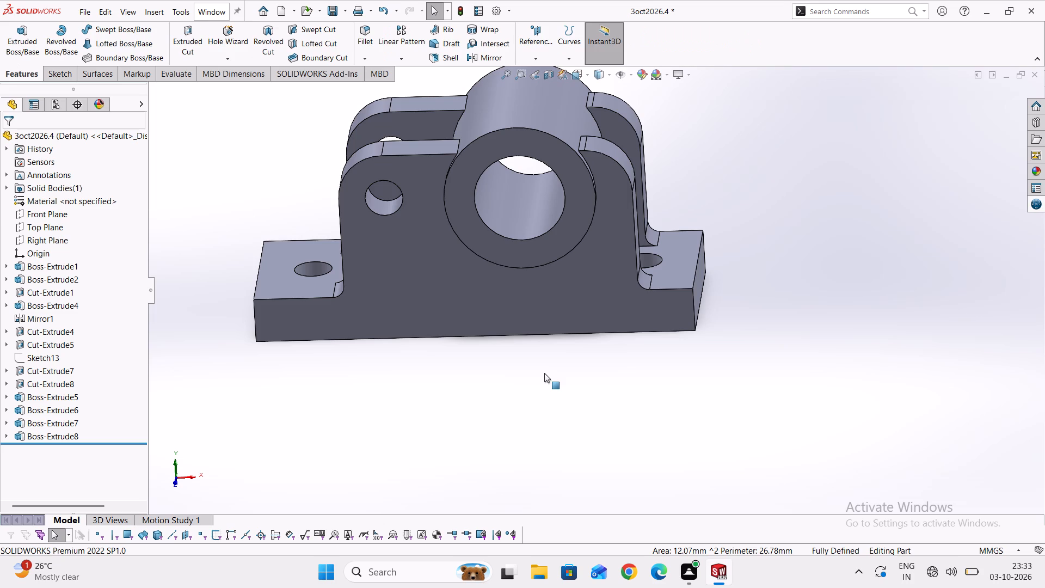
Examine the base corner fillets on both ends of the front and rear uprights and the overall bracket shape.
middle_click_drag(551, 374, 638, 400)
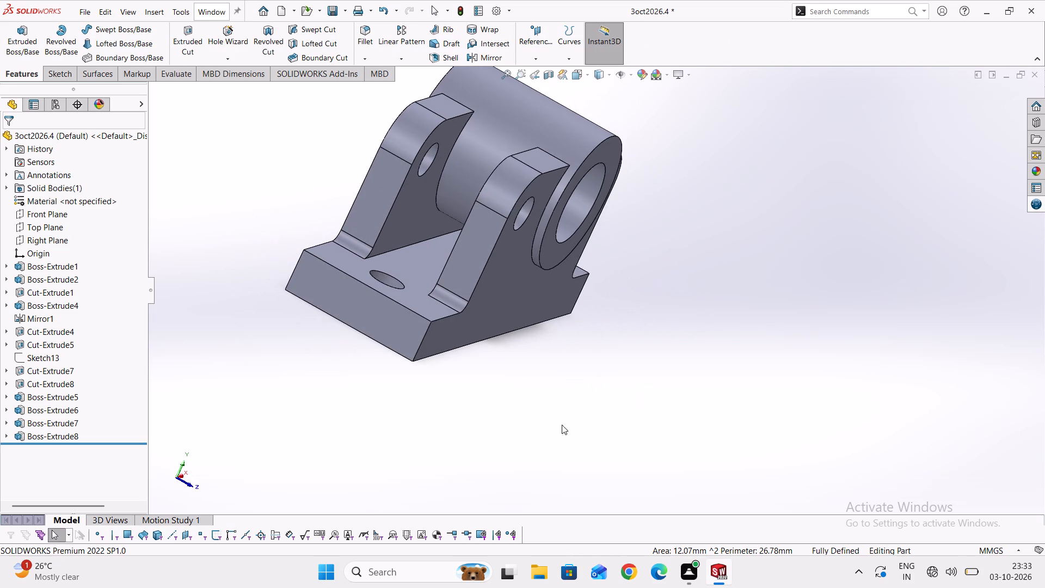
scroll(546, 420, "down", 5)
middle_click_drag(715, 368, 618, 360)
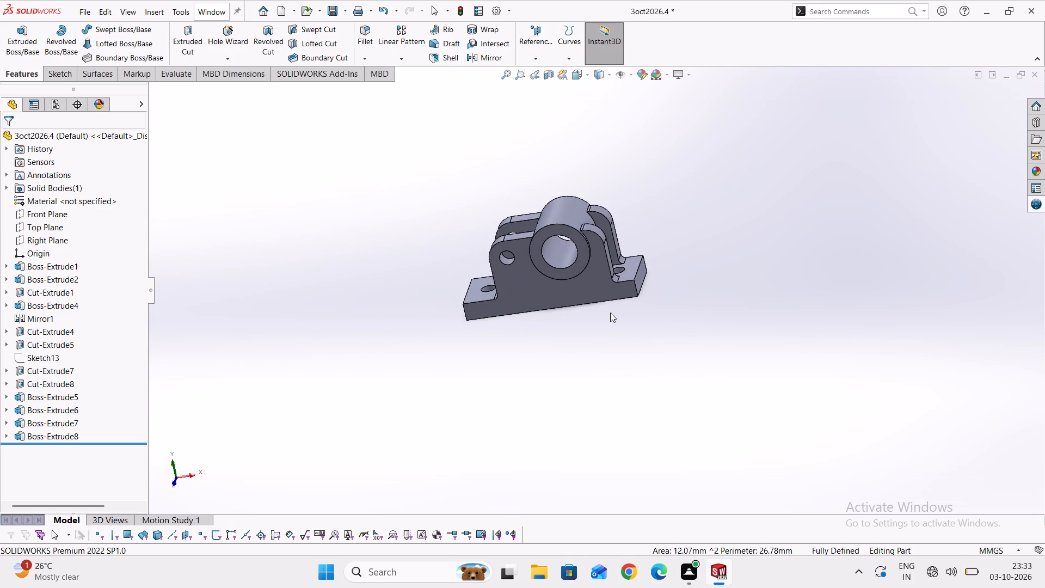
scroll(507, 297, "up", 8)
middle_click_drag(605, 455, 594, 395)
scroll(522, 293, "up", 2)
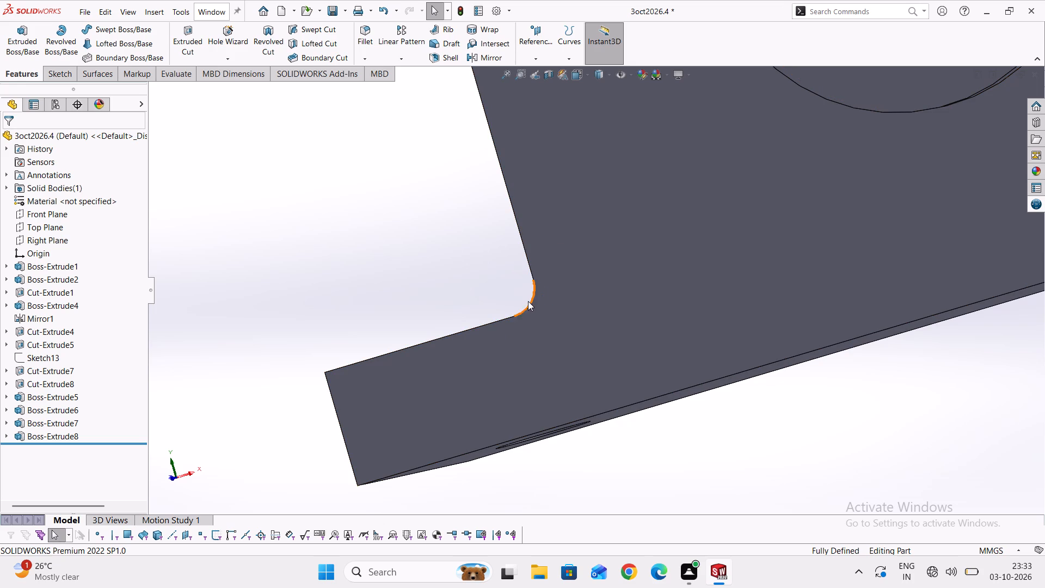
scroll(463, 304, "down", 3)
middle_click_drag(459, 308, 530, 316)
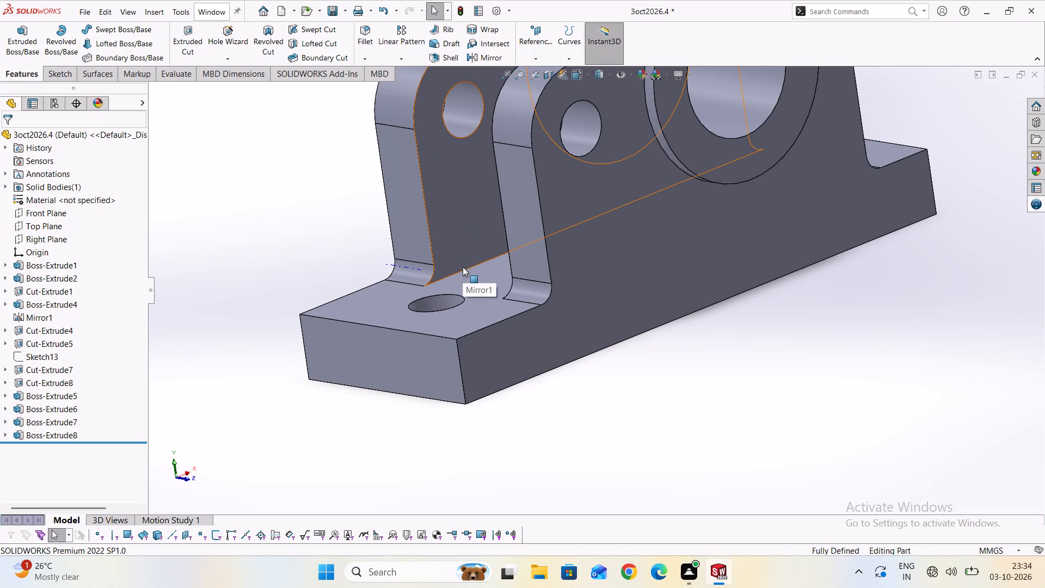
scroll(632, 387, "down", 1)
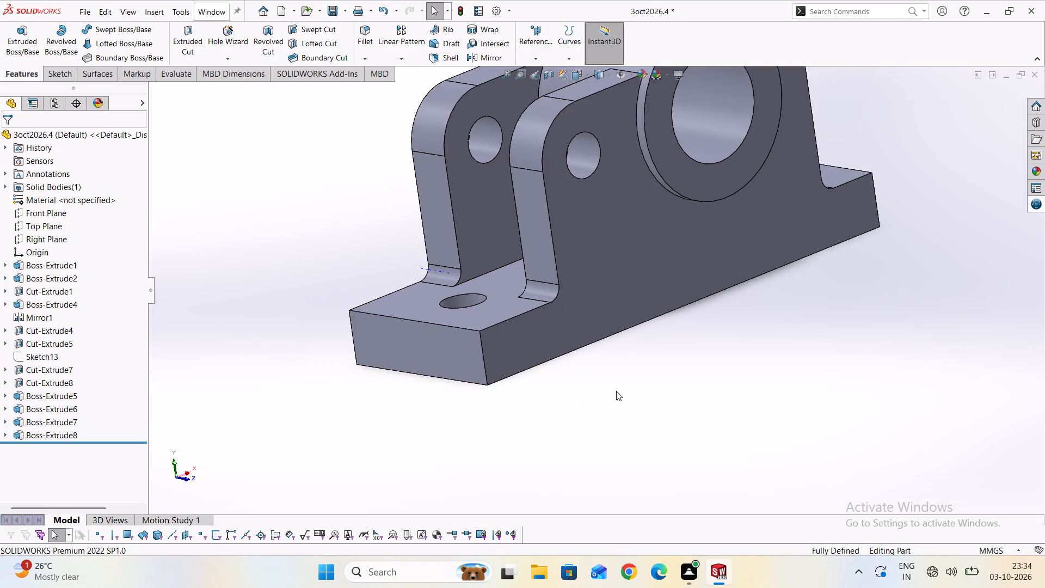
scroll(611, 395, "down", 1)
middle_click_drag(622, 393, 540, 402)
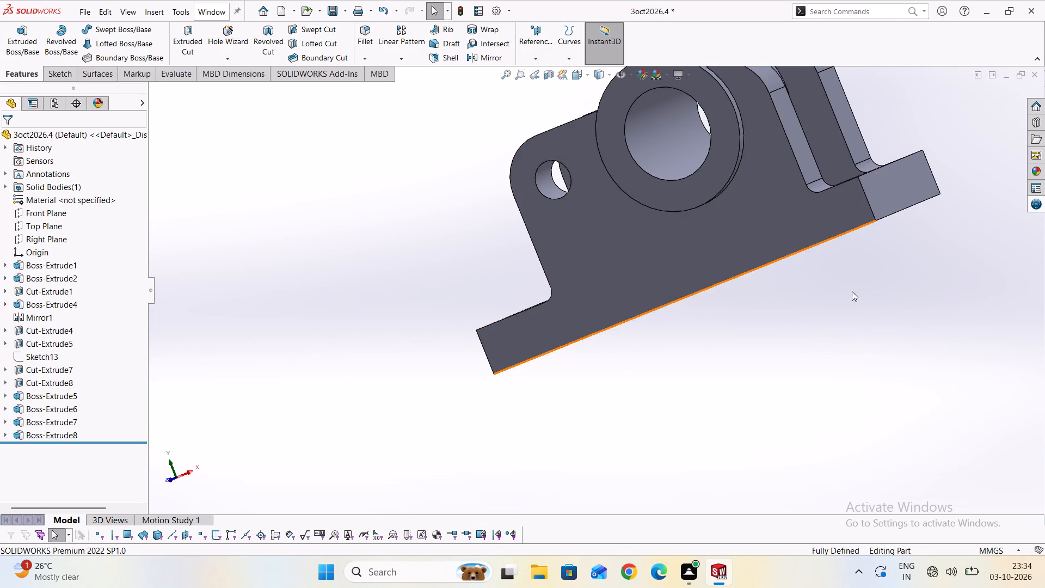
scroll(859, 312, "down", 4)
middle_click_drag(717, 315, 716, 373)
middle_click_drag(699, 323, 712, 363)
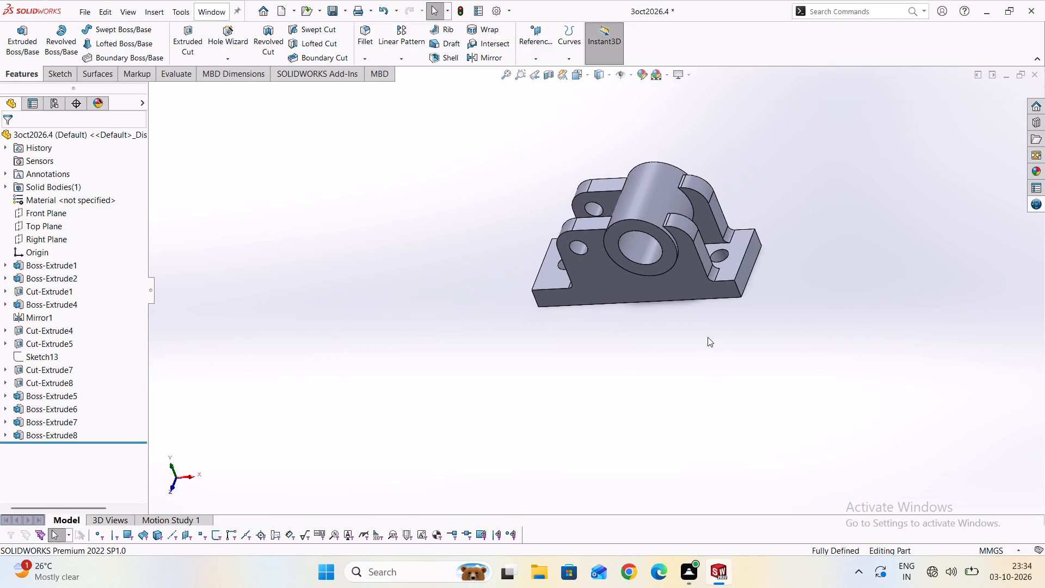
middle_click_drag(711, 340, 725, 376)
middle_click_drag(733, 338, 766, 403)
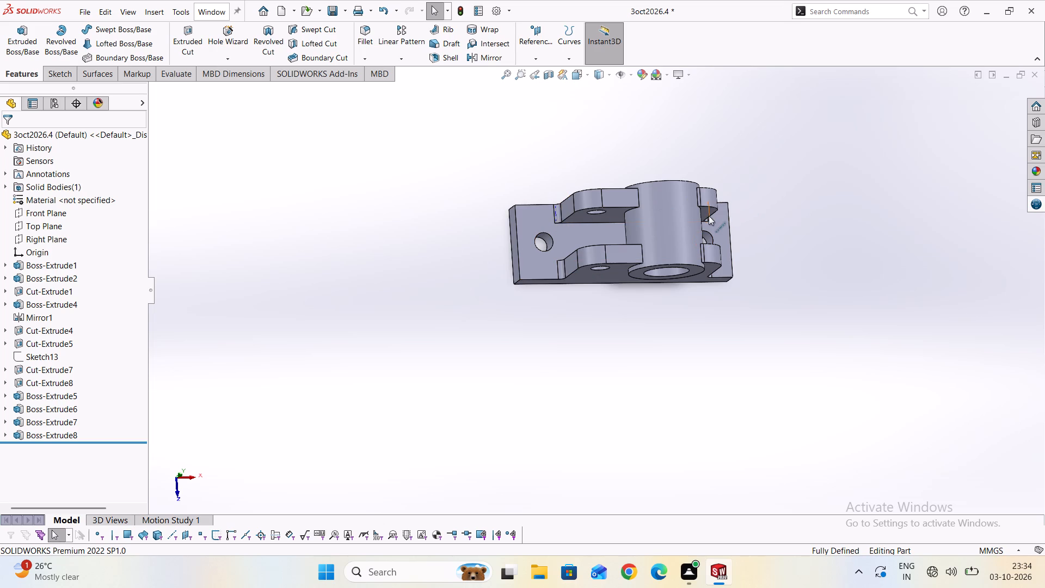
scroll(686, 293, "down", 3)
middle_click_drag(643, 340, 632, 240)
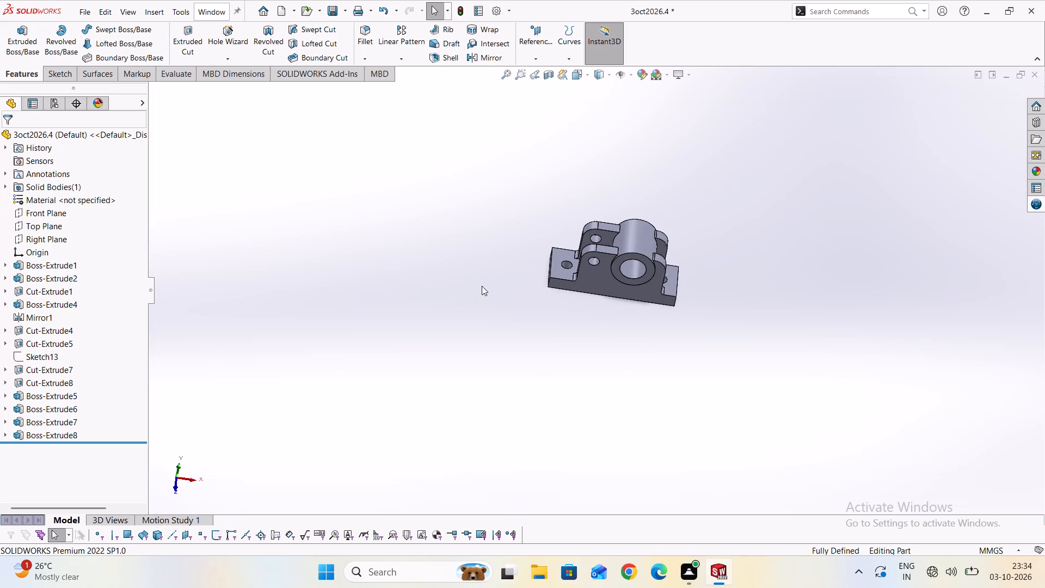
middle_click_drag(458, 336, 517, 362)
scroll(608, 229, "up", 6)
middle_click_drag(375, 253, 330, 235)
scroll(742, 425, "down", 4)
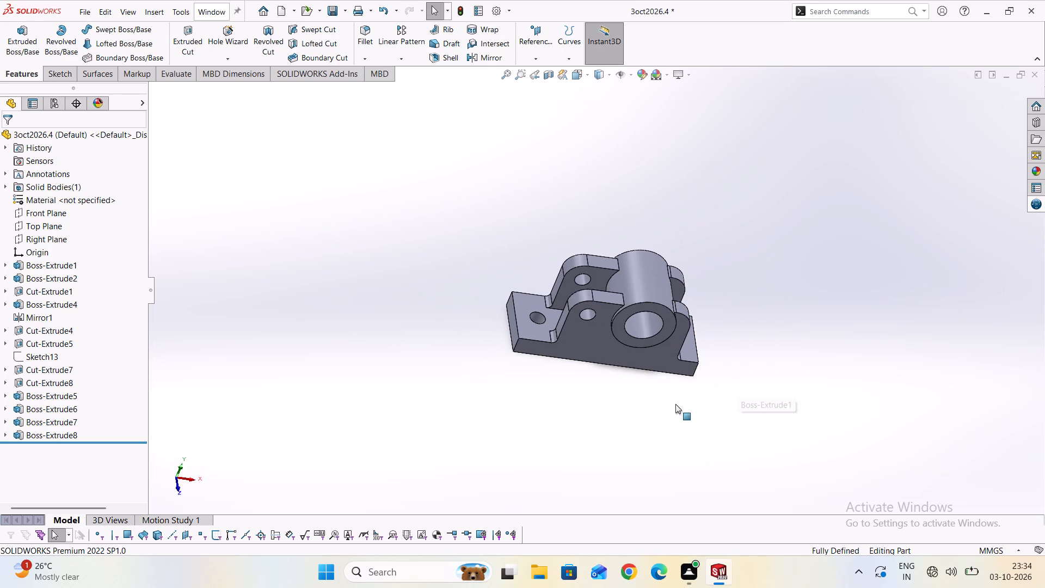
Start a sketch on the Front Plane.
right_click(57, 215)
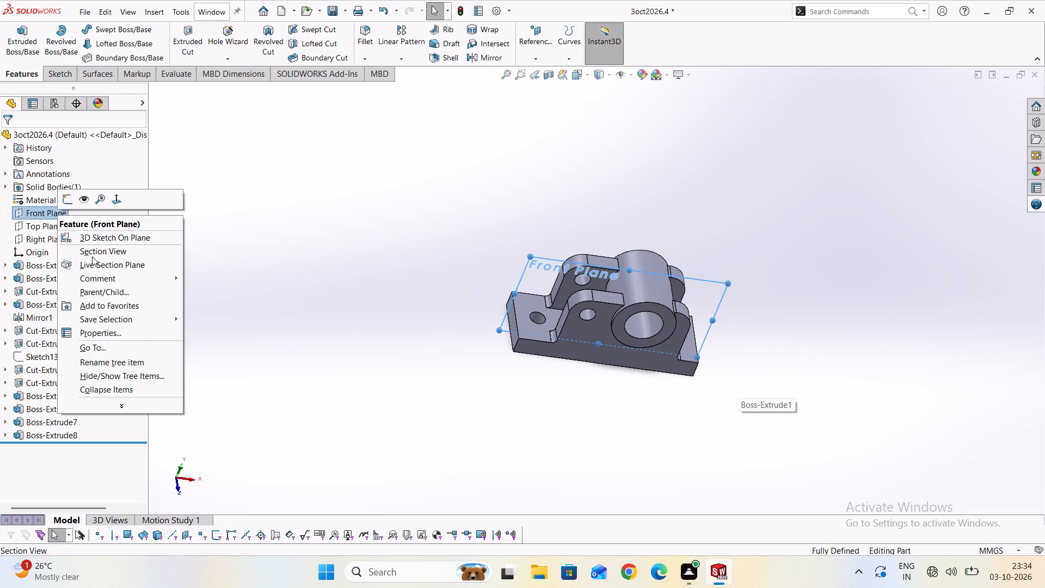
left_click(69, 200)
scroll(403, 347, "down", 5)
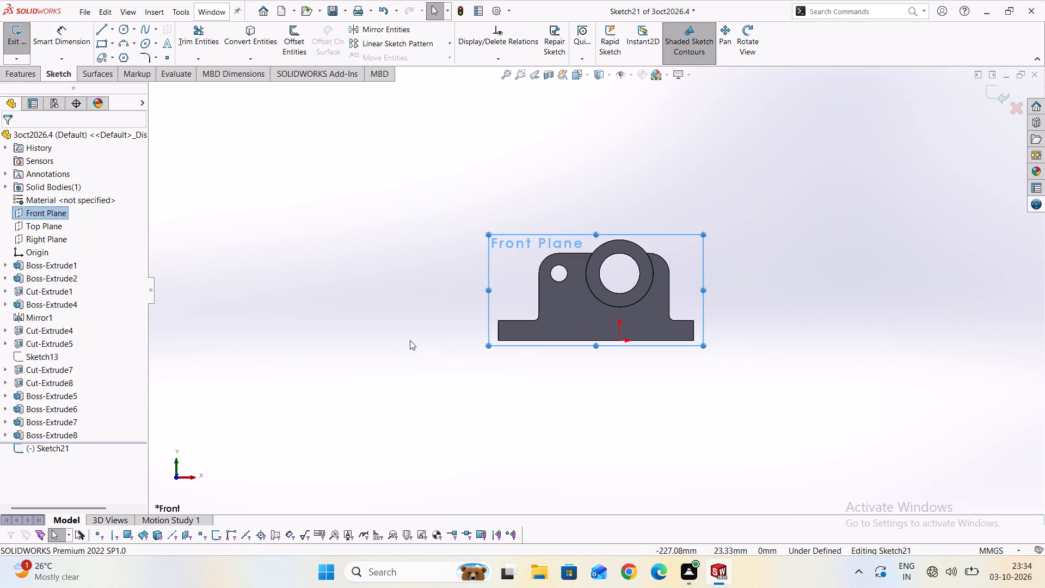
Examine the finished bracket from several angles, including the upright corner fillets, the bored cylinder and the base.
middle_click_drag(423, 295, 461, 367)
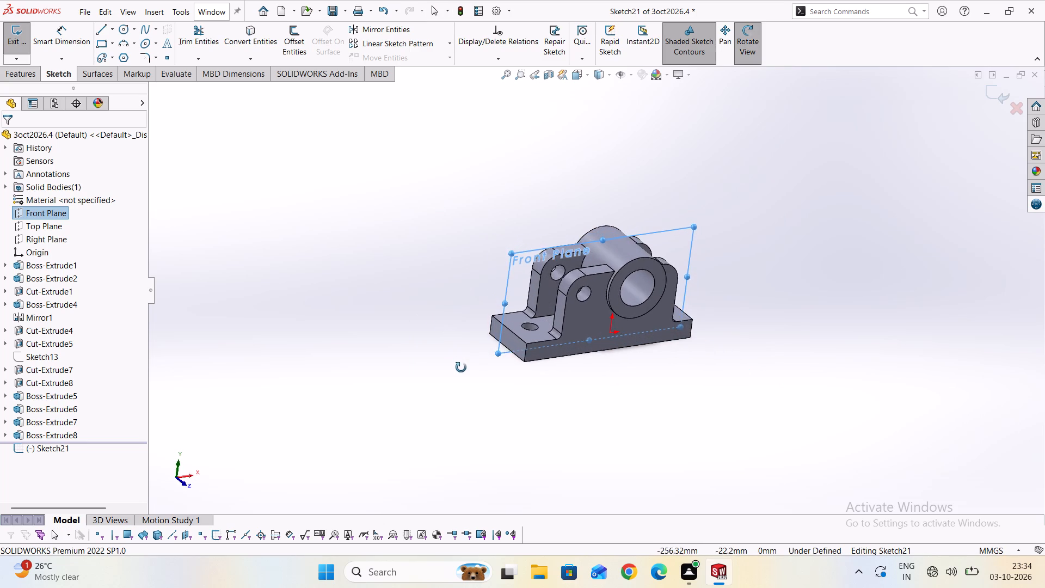
middle_click_drag(461, 367, 439, 354)
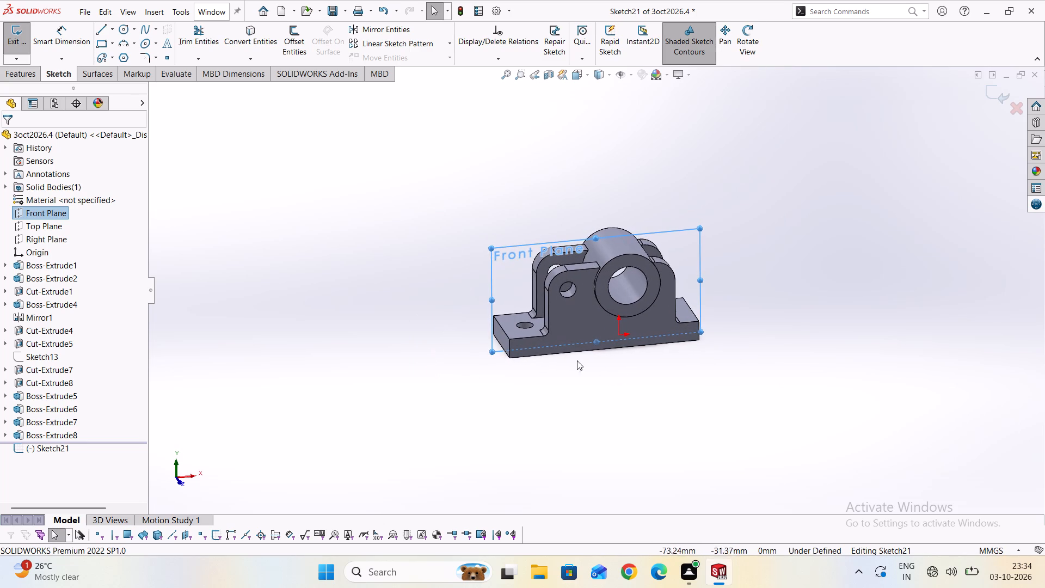
middle_click_drag(761, 376, 775, 364)
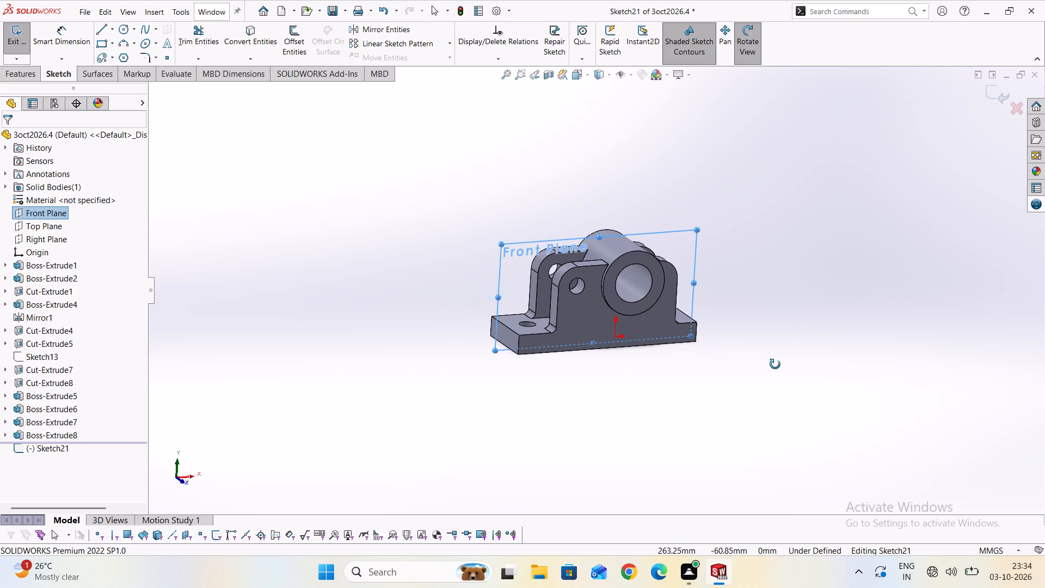
middle_click_drag(775, 364, 794, 365)
middle_click_drag(482, 362, 481, 394)
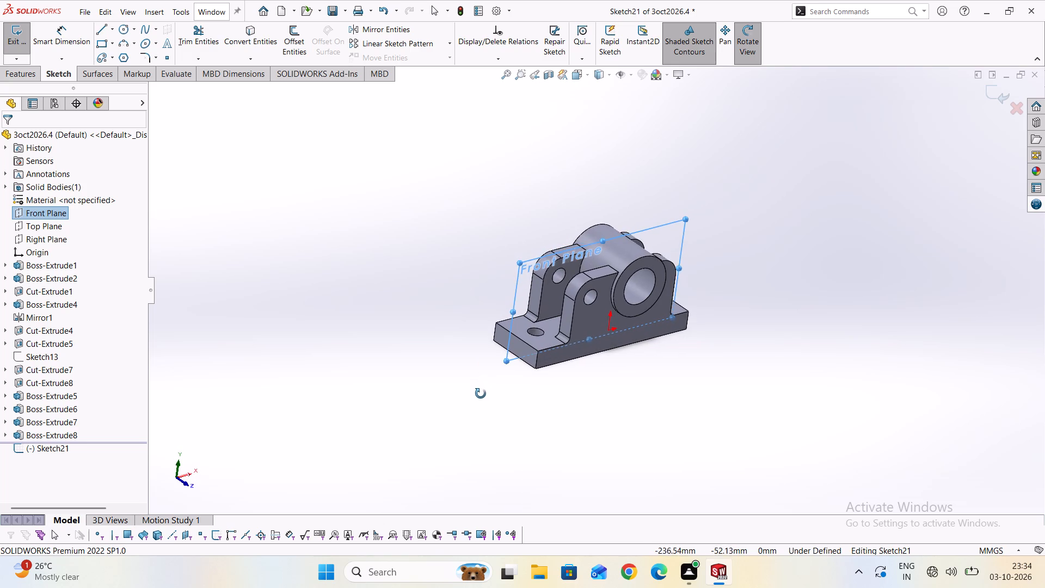
middle_click_drag(481, 394, 481, 393)
scroll(562, 291, "up", 3)
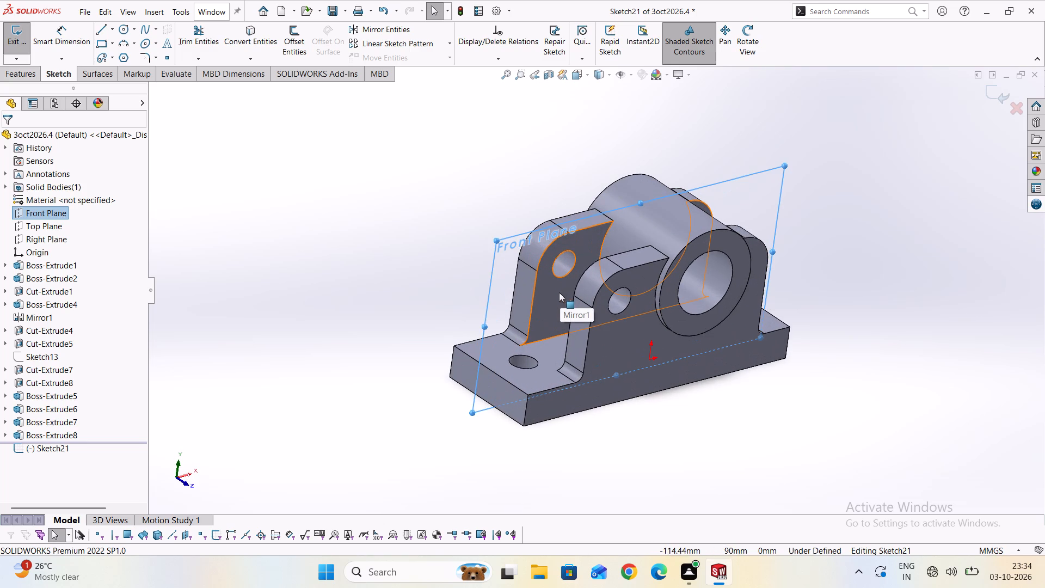
key("Escape")
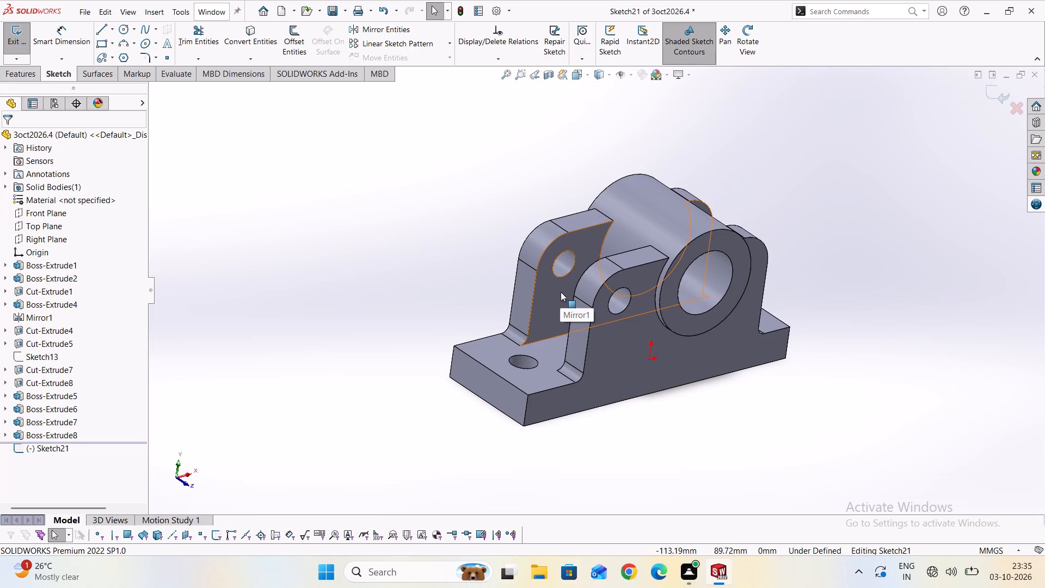
middle_click_drag(420, 299, 438, 333)
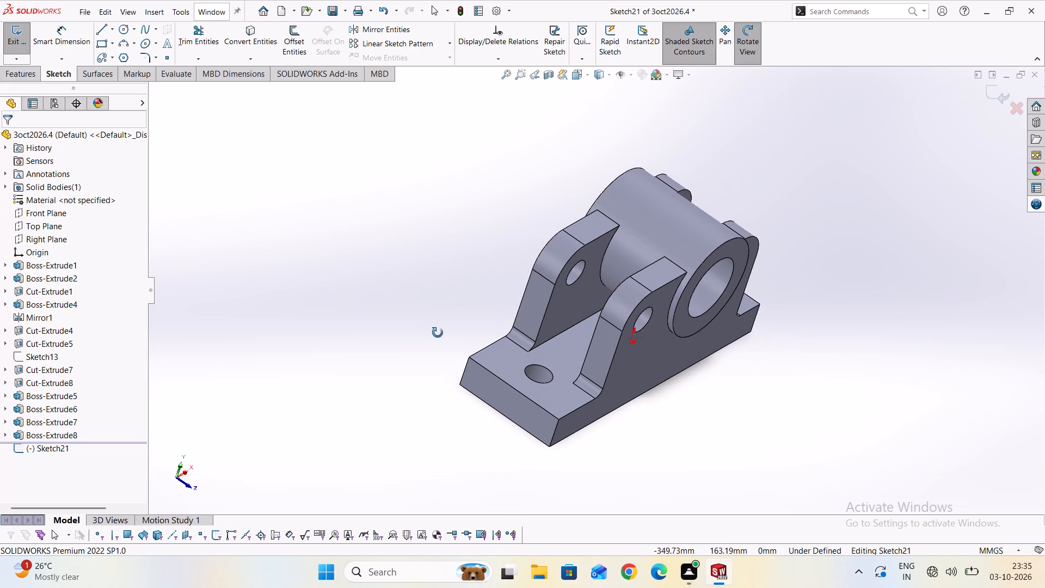
middle_click_drag(438, 333, 419, 352)
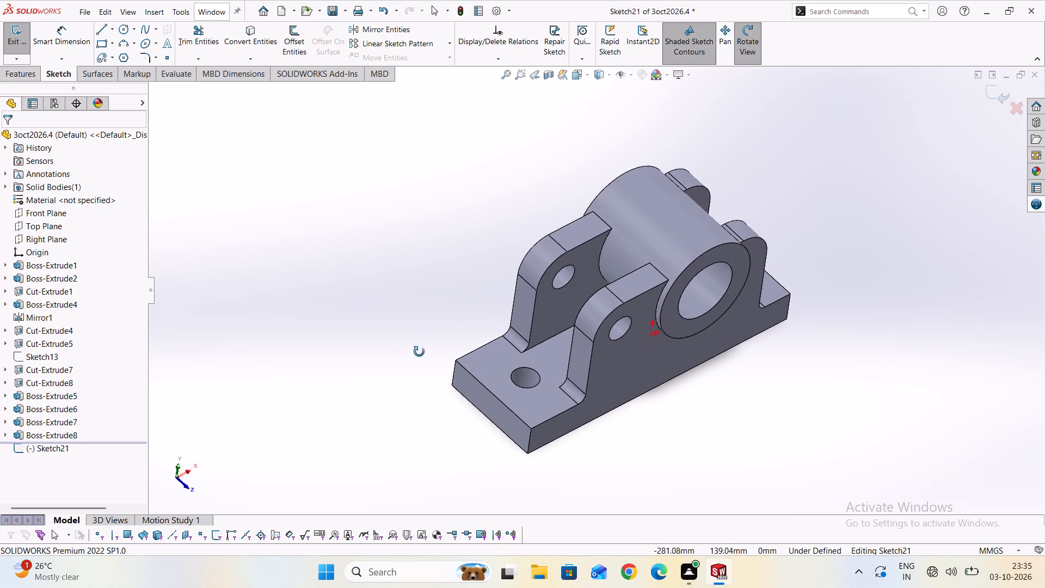
middle_click_drag(419, 352, 412, 349)
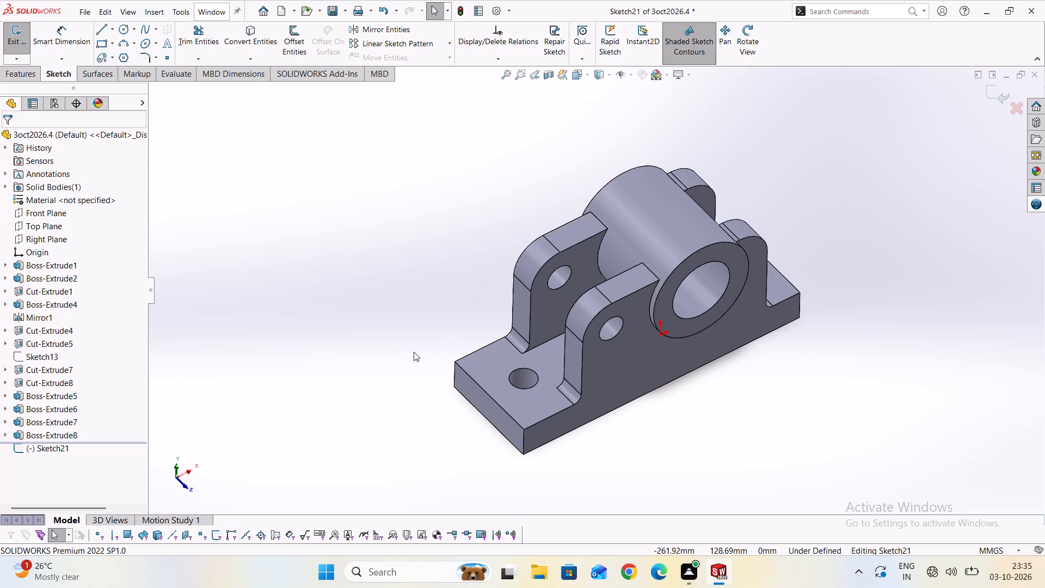
Save the part, letting the empty Front Plane sketch be deleted.
key("ctrl+s")
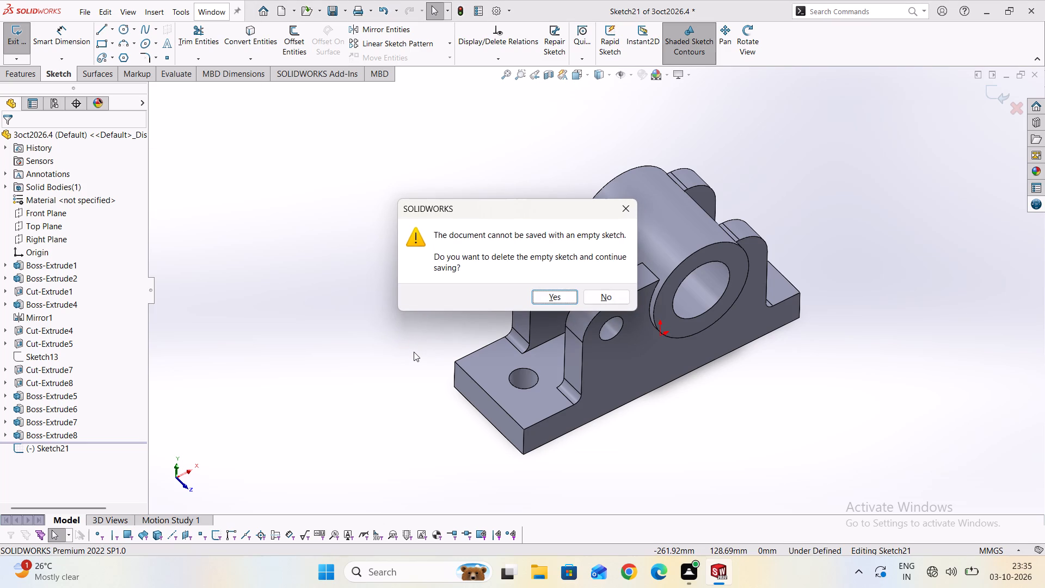
left_click(569, 300)
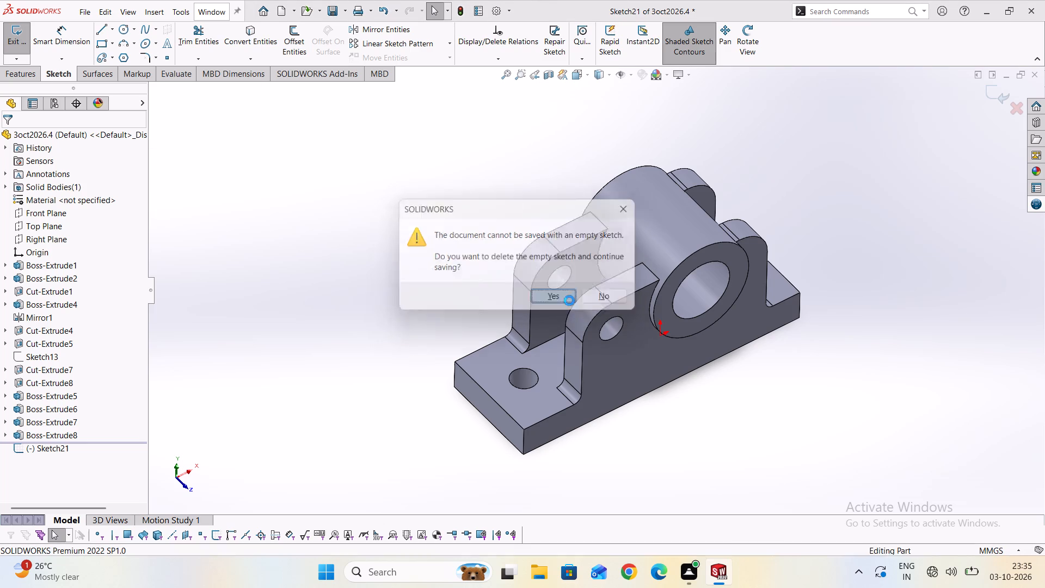
left_click(542, 244)
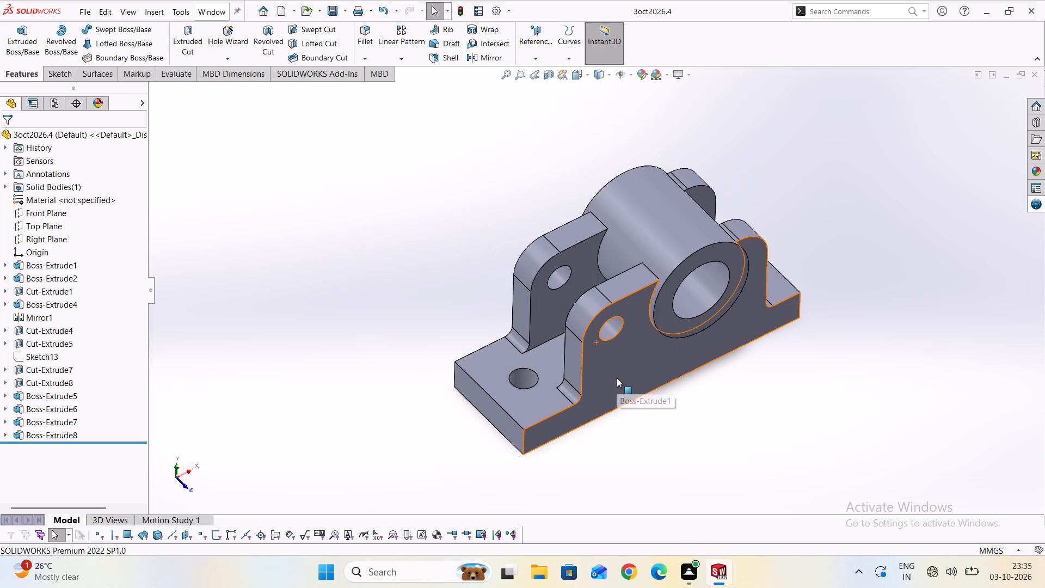
Set the print paper size to A4 for Microsoft Print to PDF and preview the page.
key("ctrl+p")
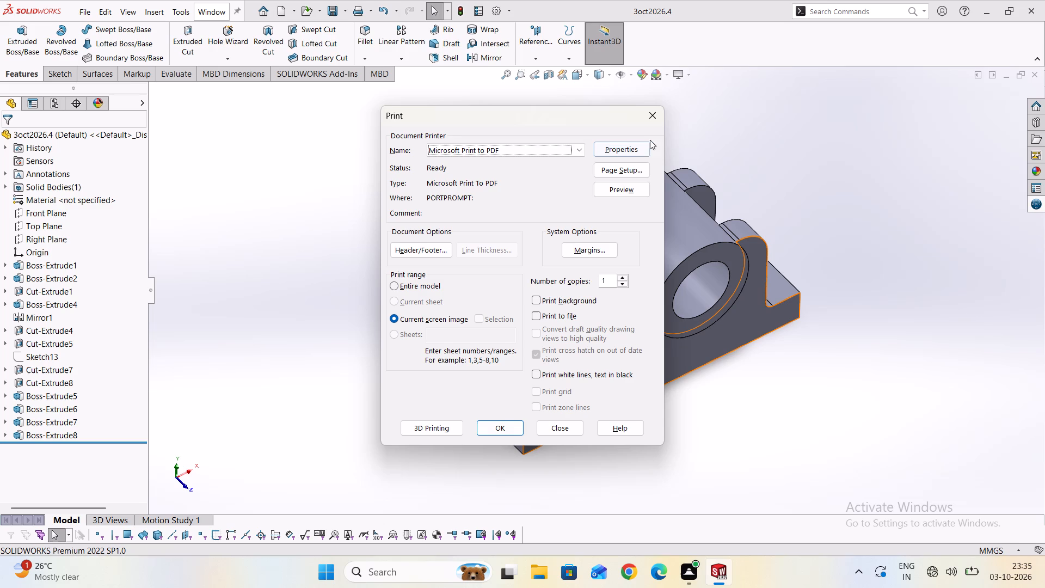
left_click(625, 171)
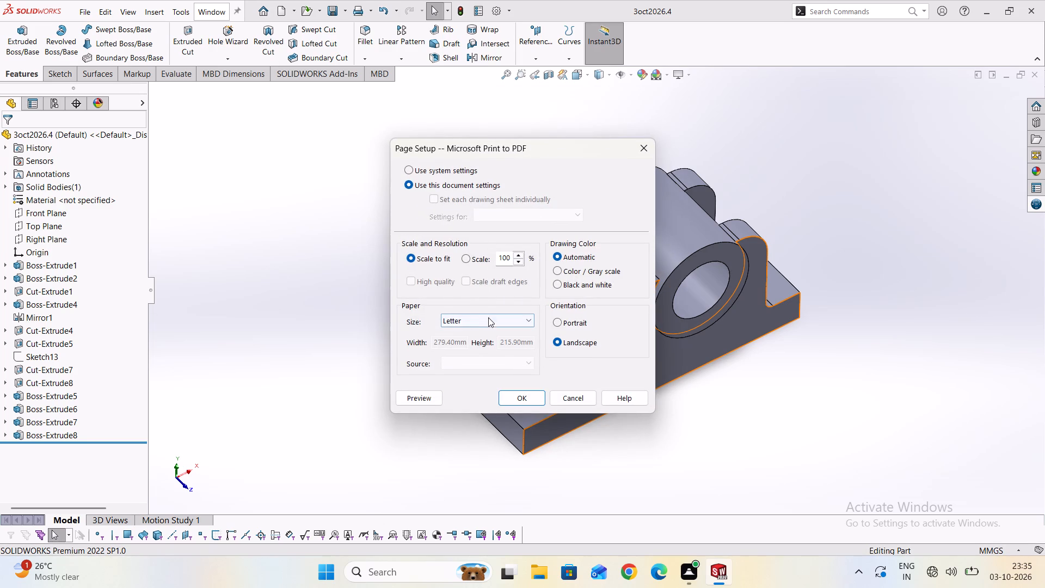
left_click(490, 320)
scroll(472, 188, "up", 10)
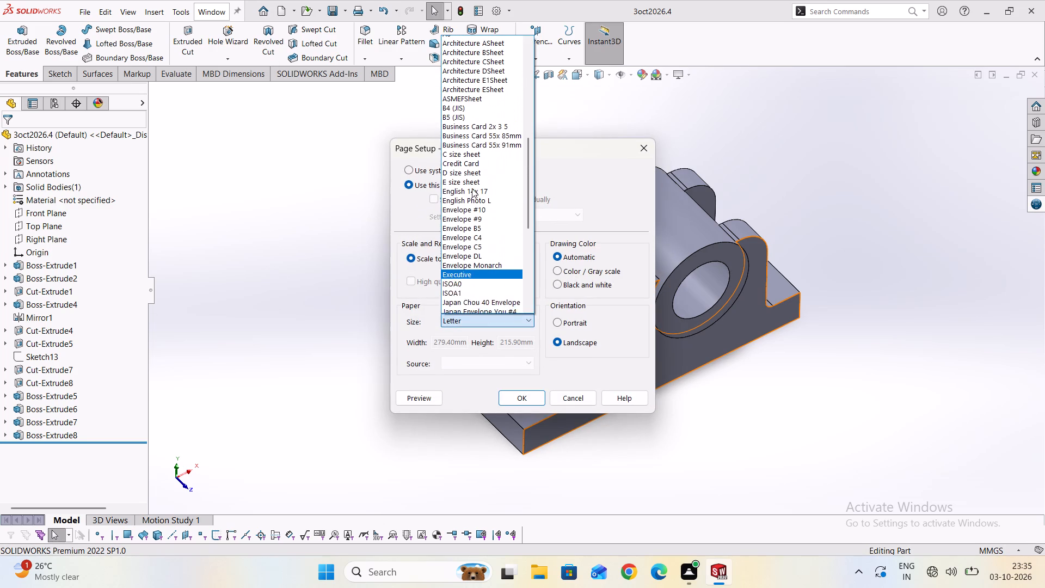
scroll(472, 188, "up", 4)
left_click(444, 178)
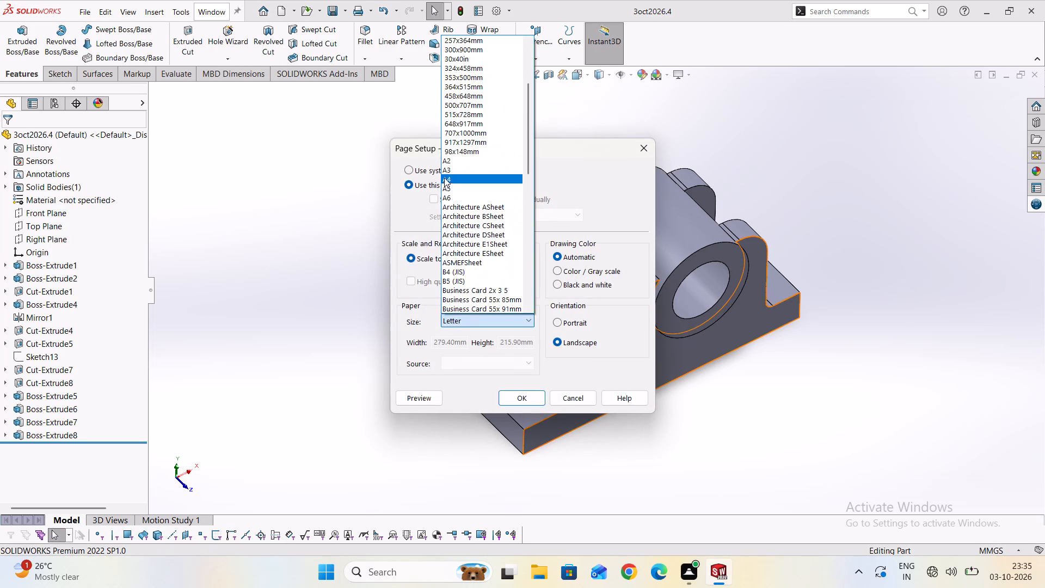
left_click(400, 394)
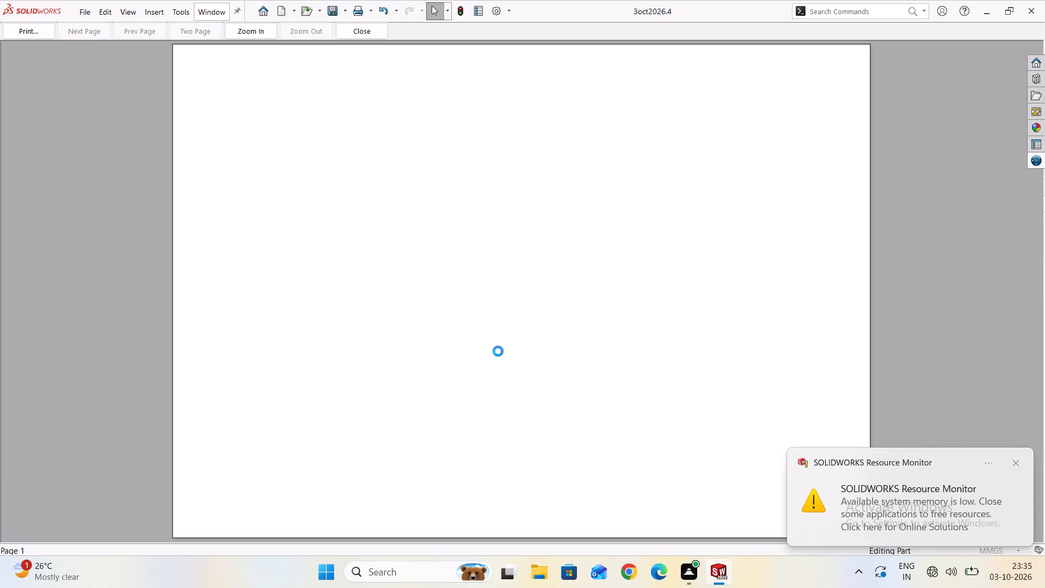
scroll(498, 351, "up", 2)
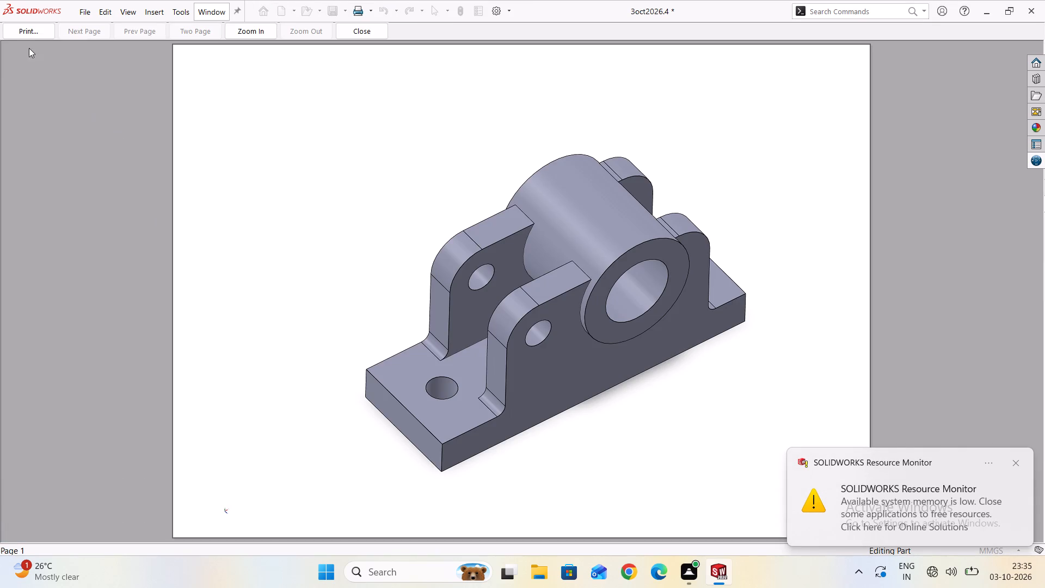
Print the current screen image to a PDF named 3oct2026.4 in the Documents folder.
left_click(17, 28)
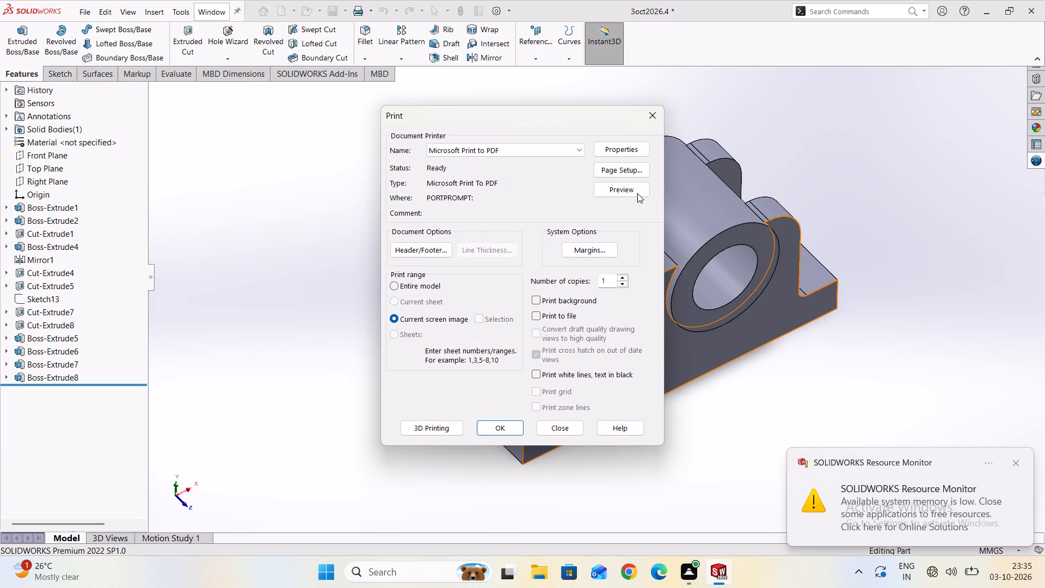
left_click(500, 424)
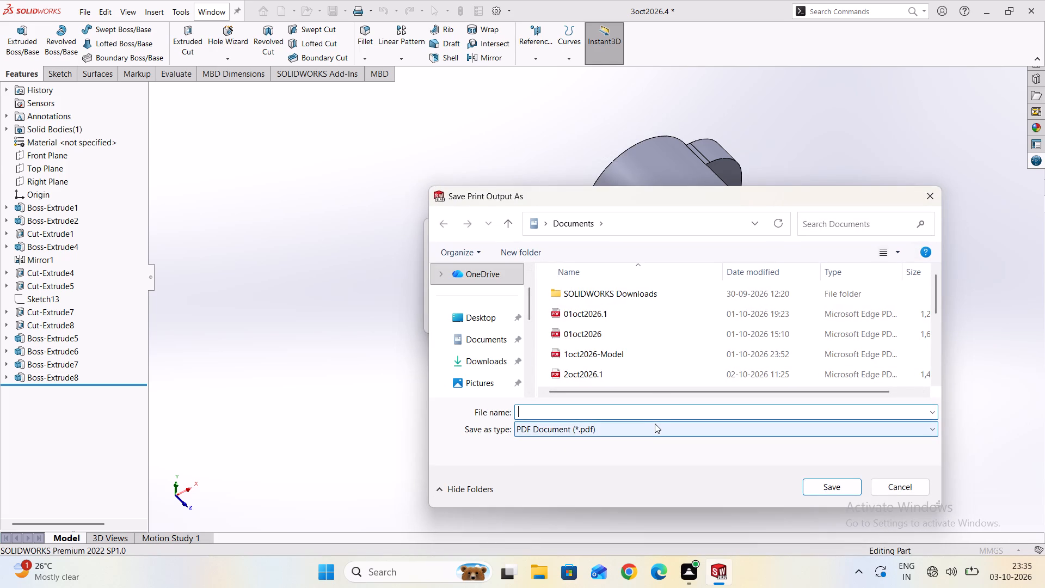
key("3")
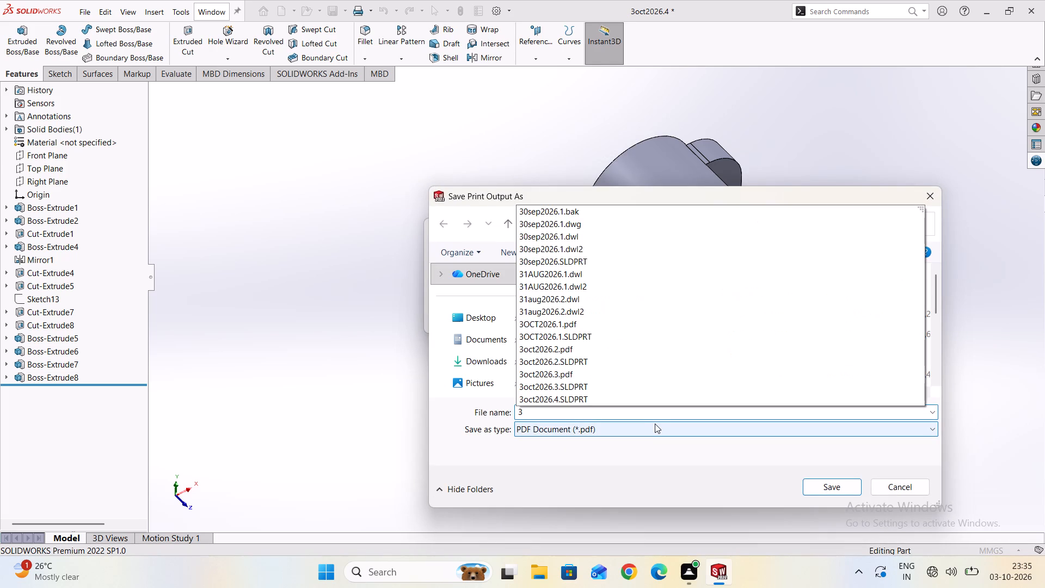
type("oct")
type("2026")
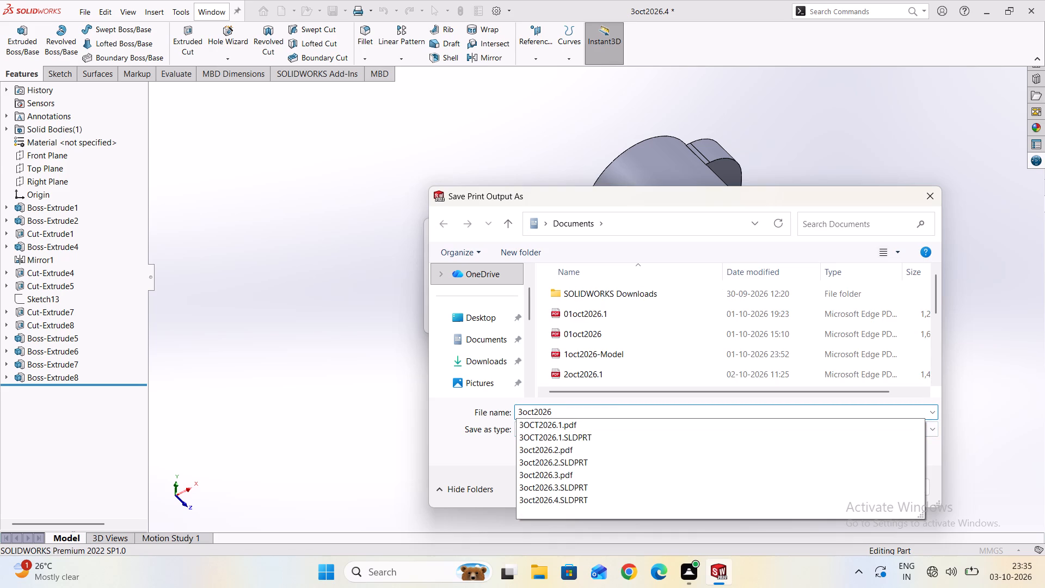
key("period")
key("4")
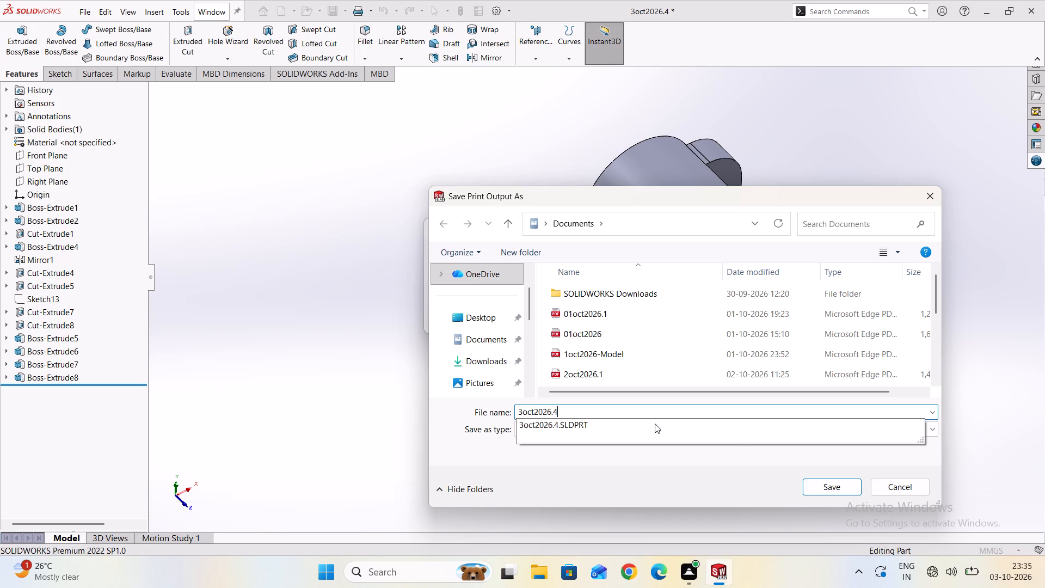
left_click(850, 490)
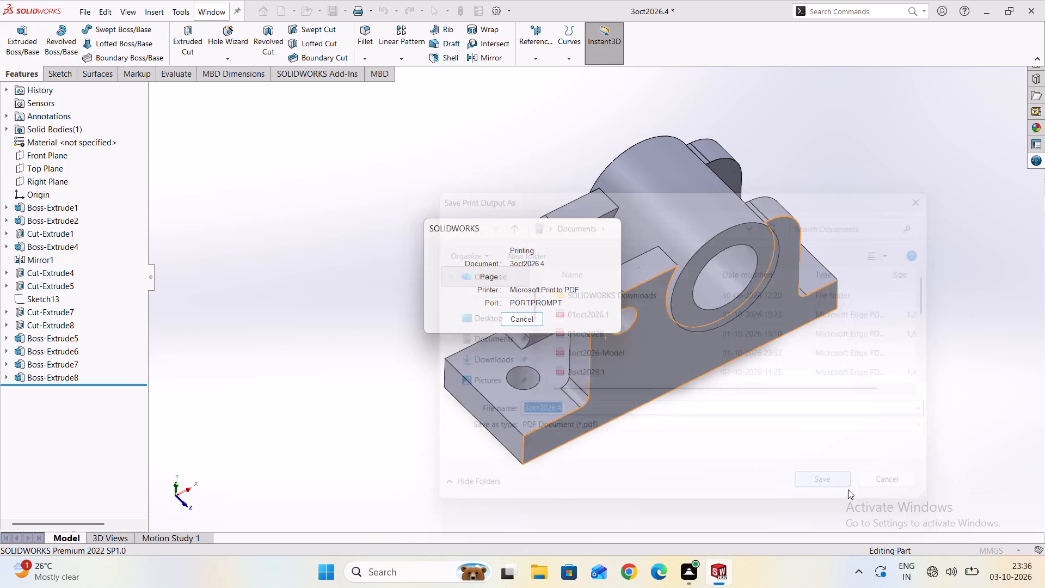
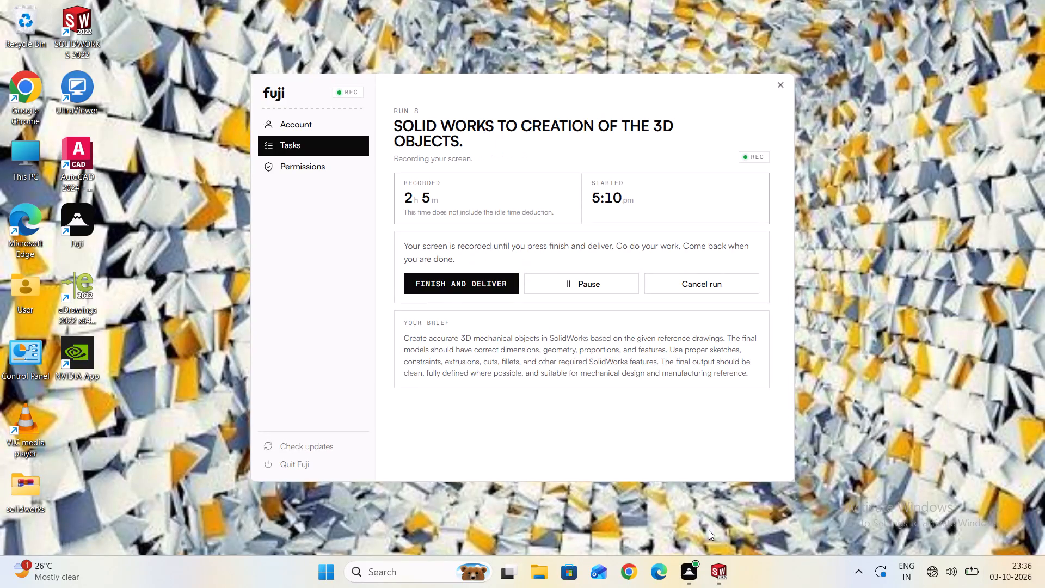
Switch to the 3oct2026.4 part in SOLIDWORKS and examine the bracket's bored cylinder, side lugs and base.
left_click(712, 570)
scroll(673, 529, "down", 2)
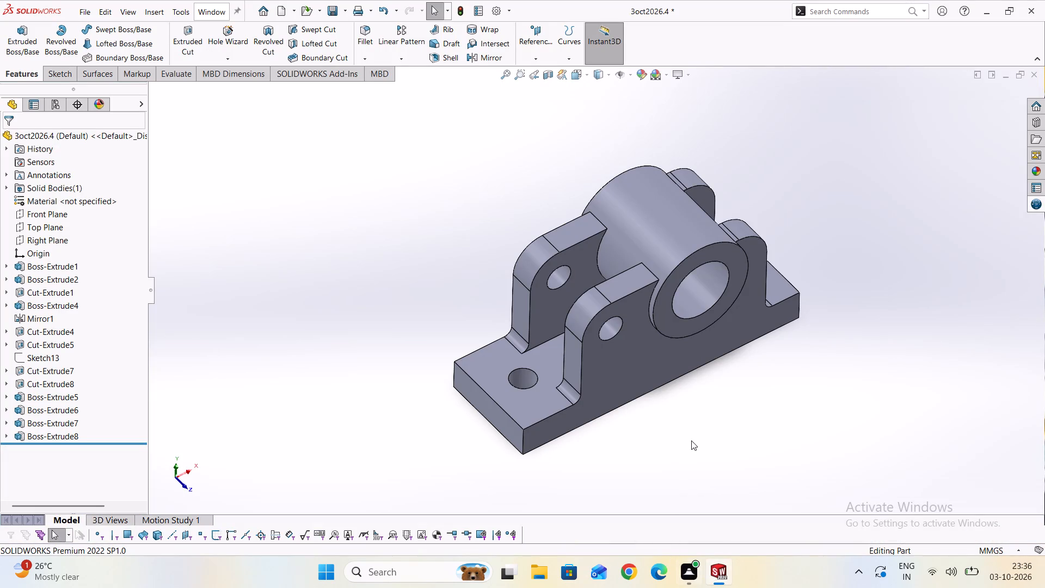
scroll(692, 437, "down", 4)
scroll(615, 250, "up", 7)
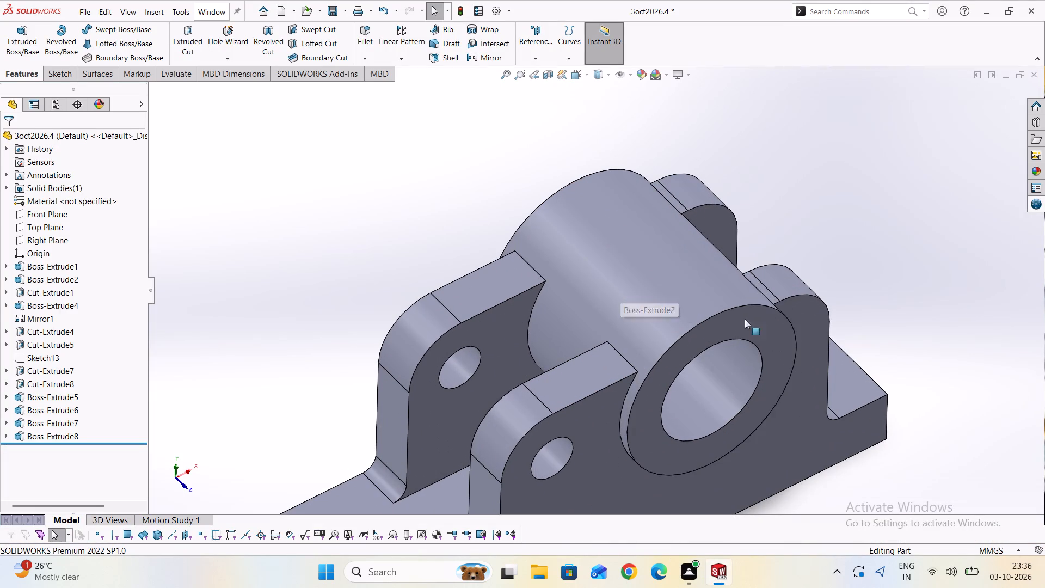
scroll(785, 293, "down", 1)
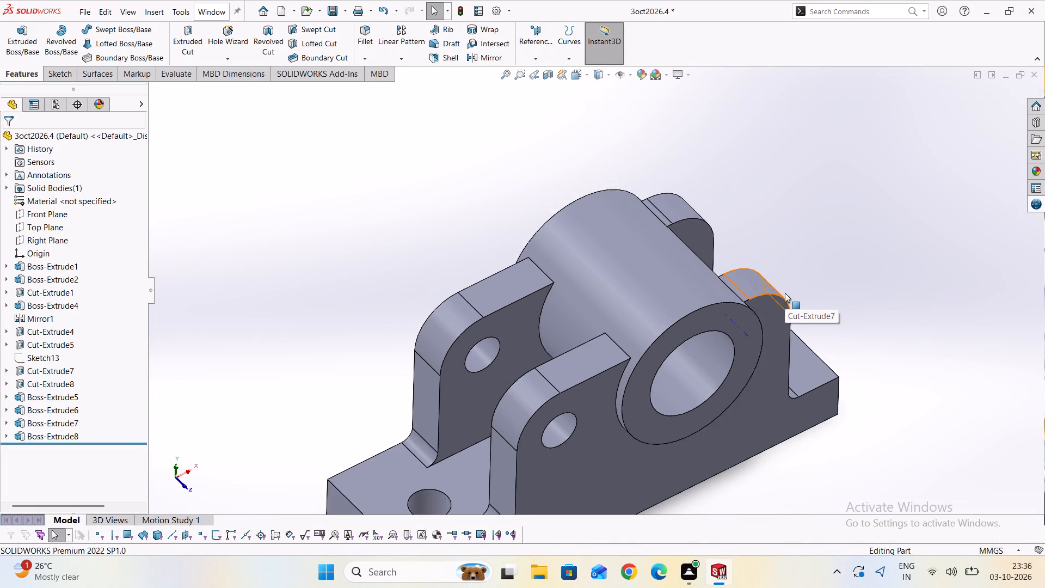
scroll(785, 293, "down", 1)
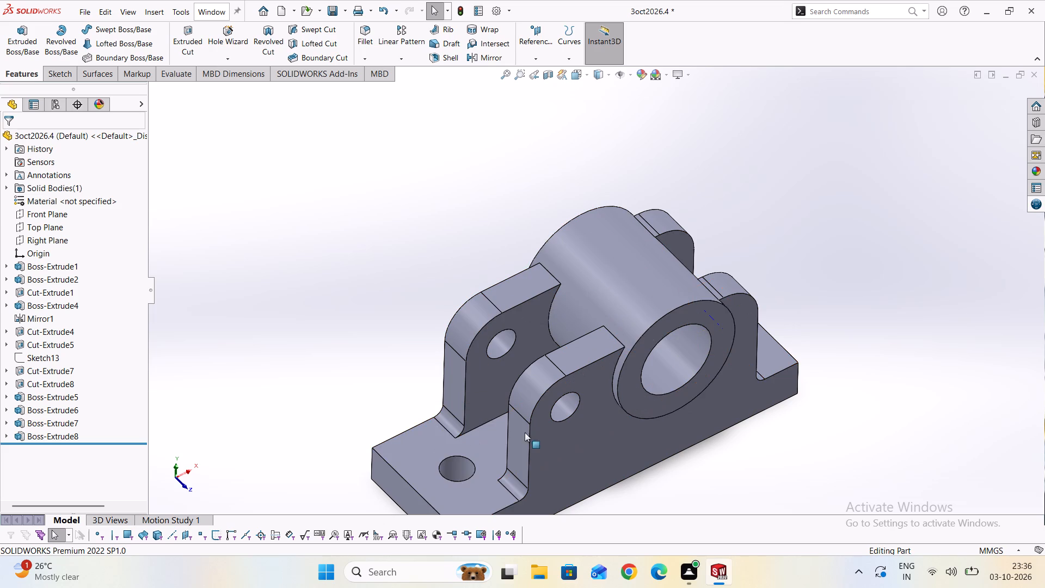
scroll(576, 425, "down", 3)
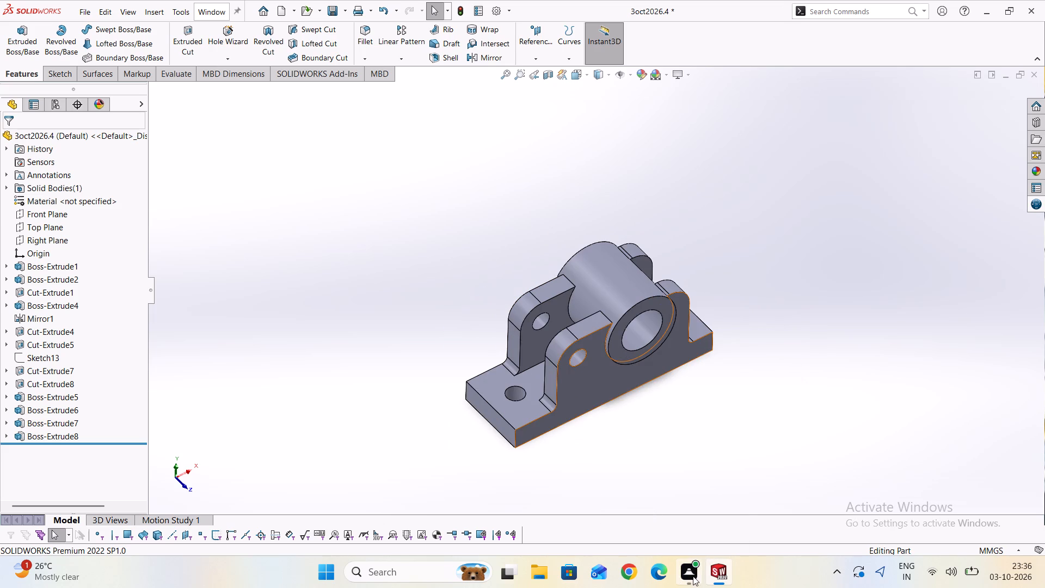